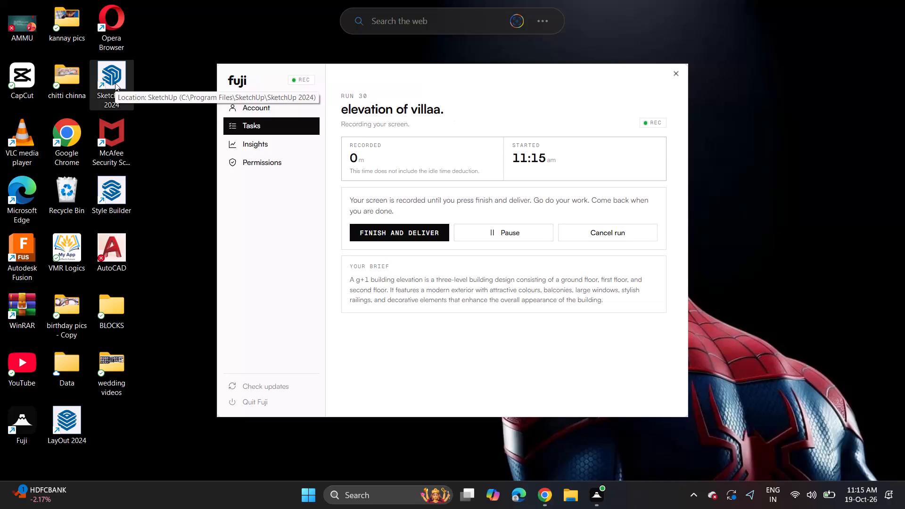
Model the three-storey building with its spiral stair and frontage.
Launch SketchUp 2024 from the desktop.
double_click(115, 83)
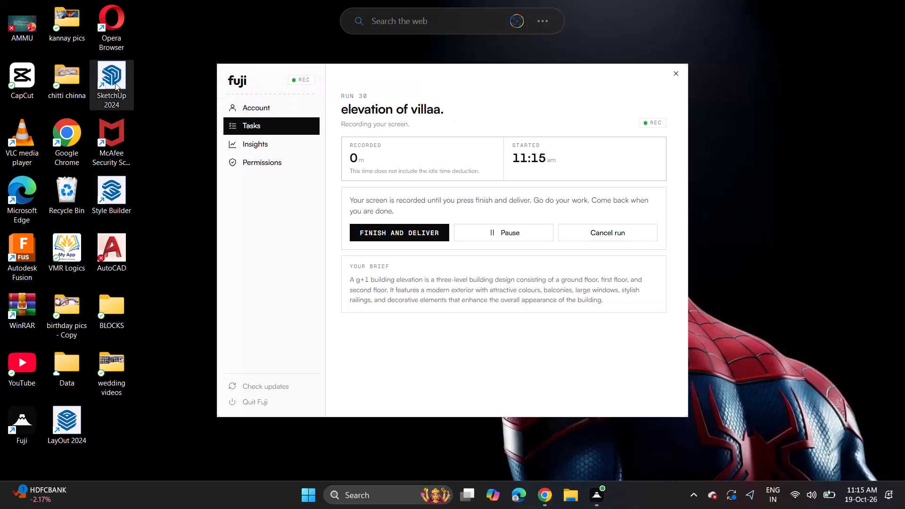
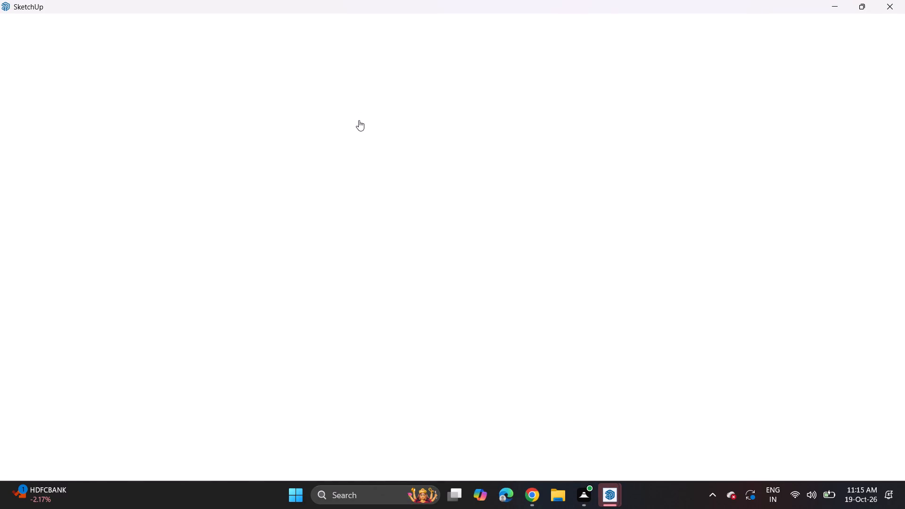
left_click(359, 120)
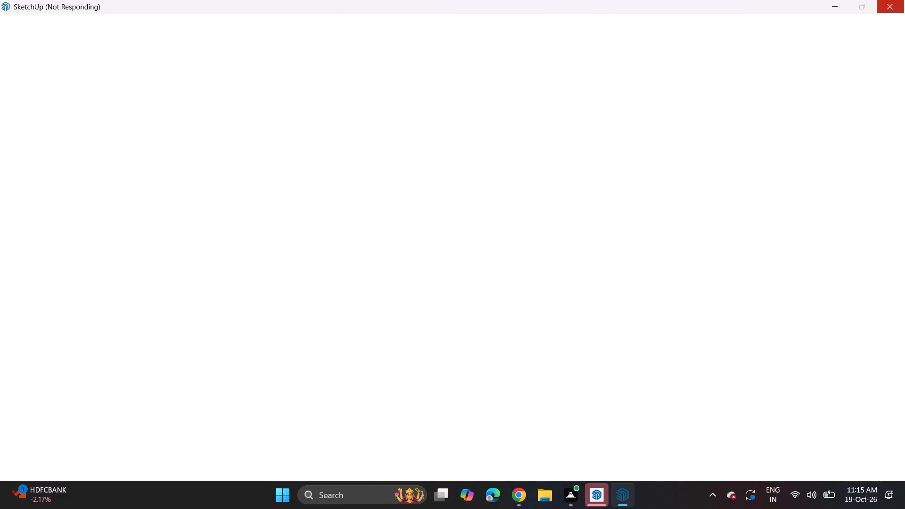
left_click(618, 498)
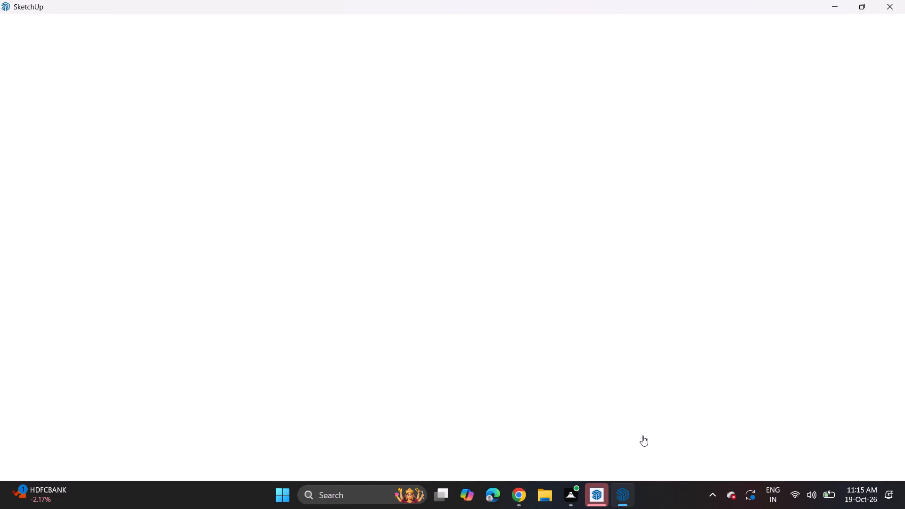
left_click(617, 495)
Force the unresponsive SketchUp application to close instead of waiting for it to respond.
left_click(892, 0)
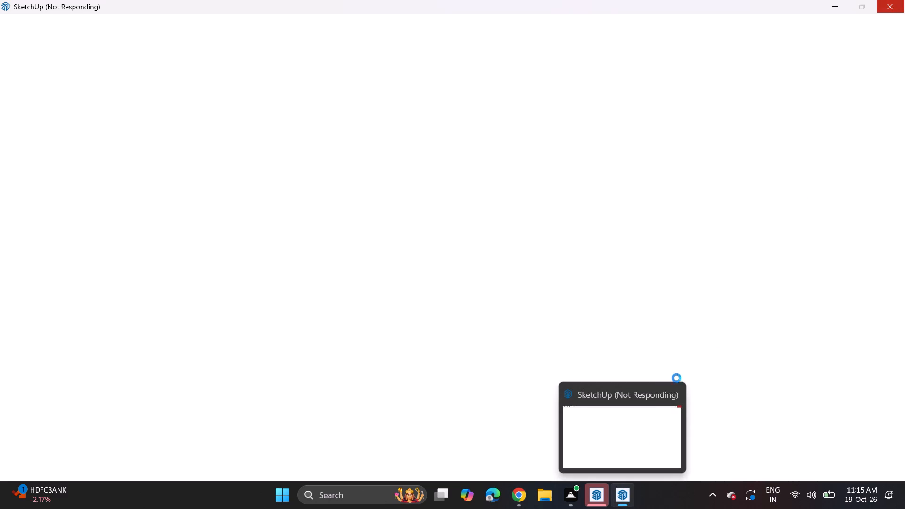
left_click(677, 392)
triple_click(677, 392)
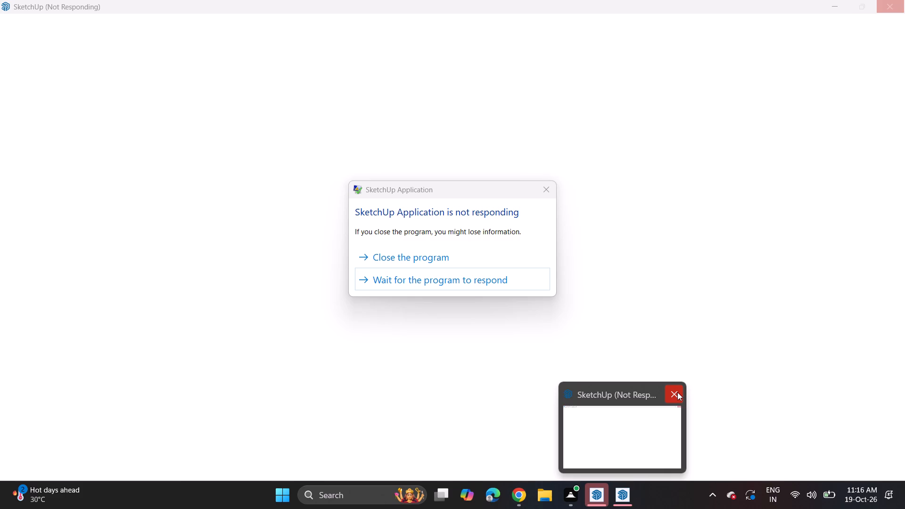
left_click(428, 262)
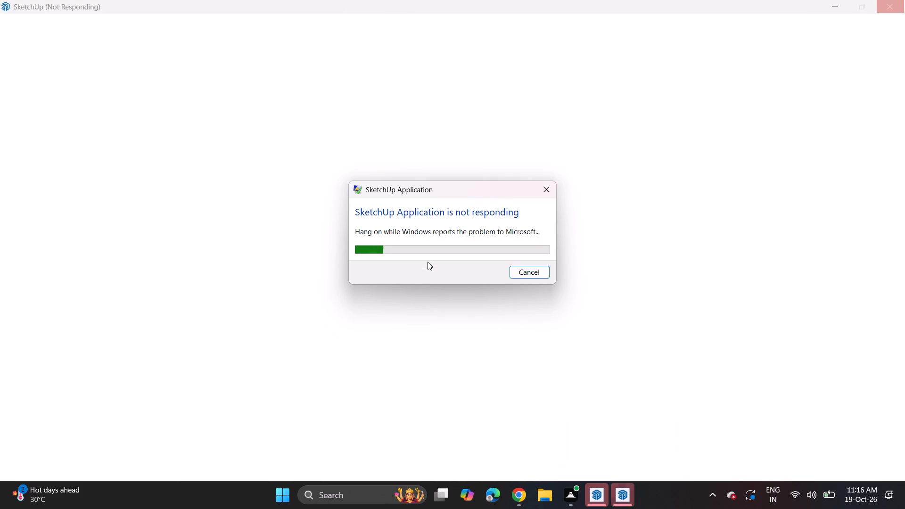
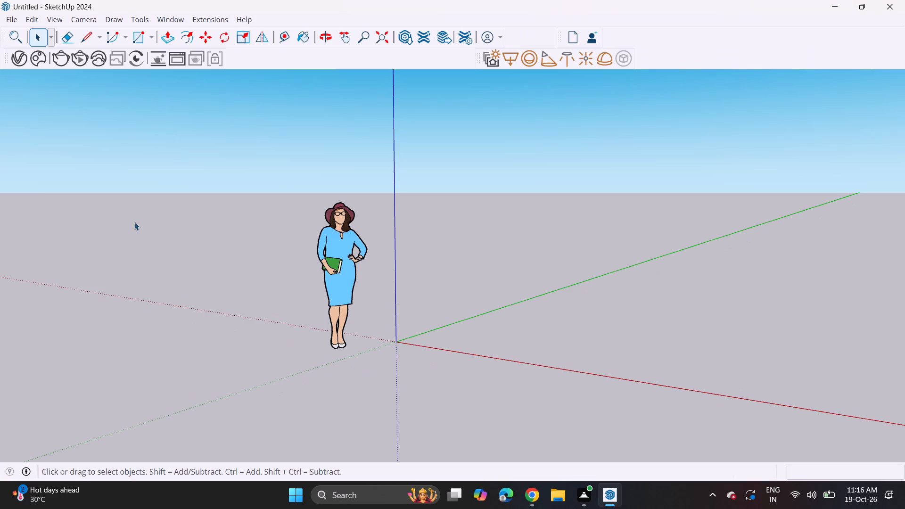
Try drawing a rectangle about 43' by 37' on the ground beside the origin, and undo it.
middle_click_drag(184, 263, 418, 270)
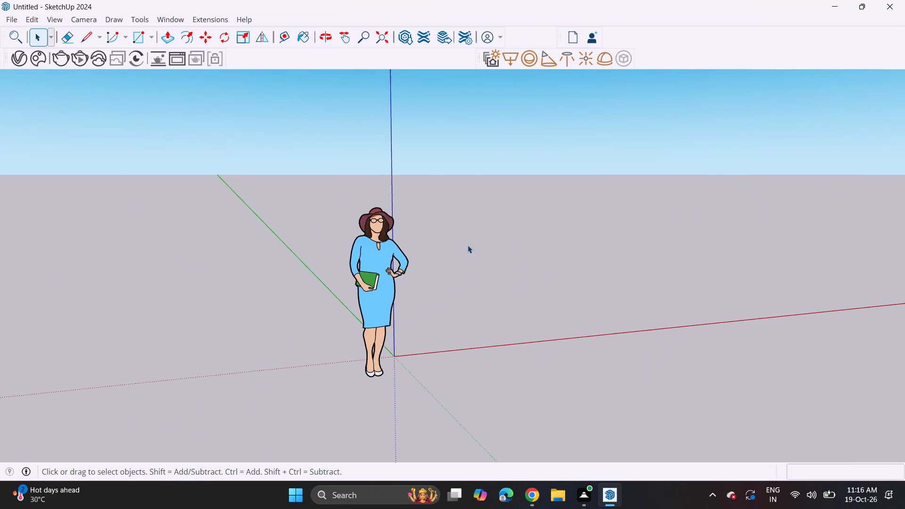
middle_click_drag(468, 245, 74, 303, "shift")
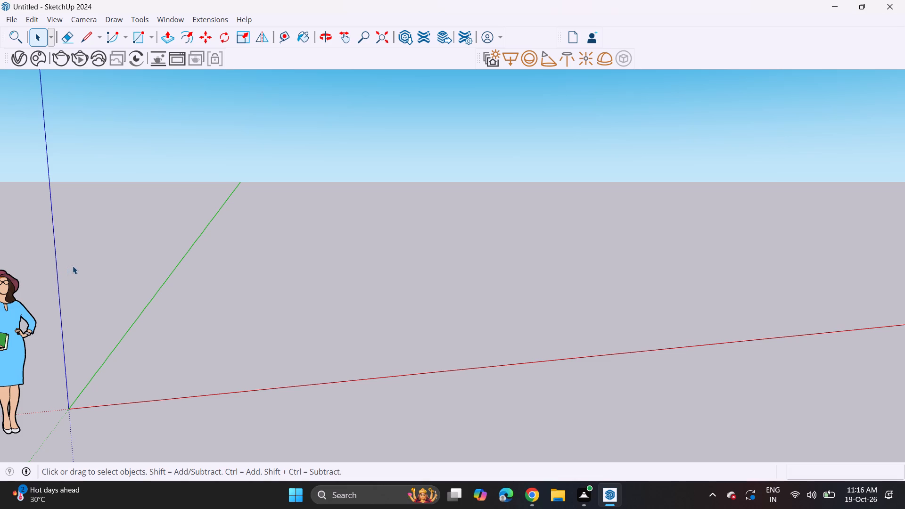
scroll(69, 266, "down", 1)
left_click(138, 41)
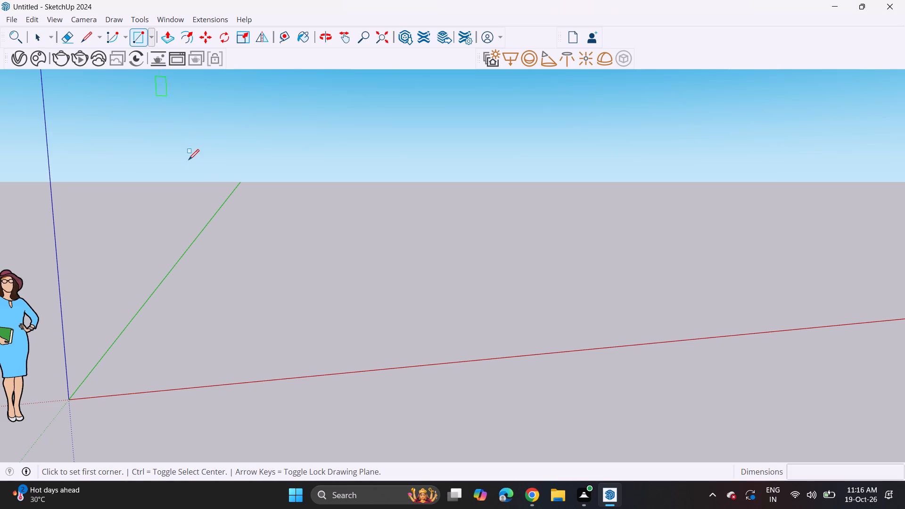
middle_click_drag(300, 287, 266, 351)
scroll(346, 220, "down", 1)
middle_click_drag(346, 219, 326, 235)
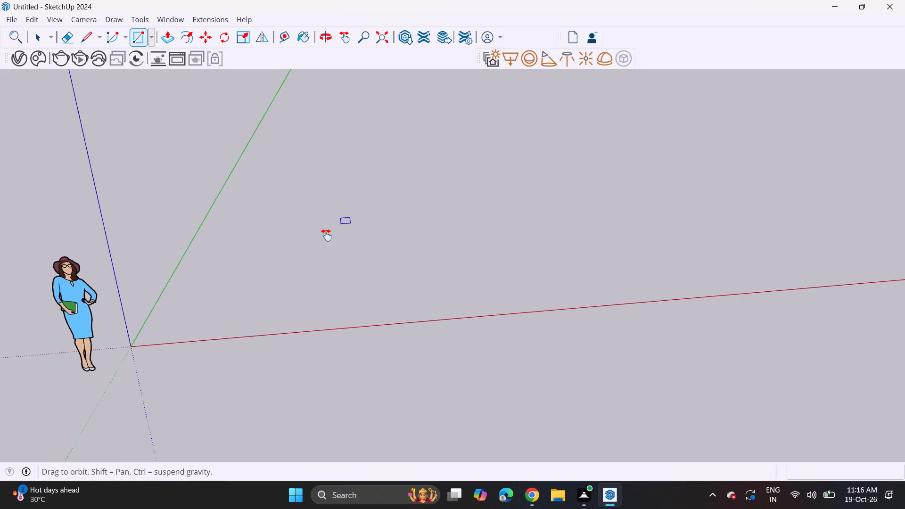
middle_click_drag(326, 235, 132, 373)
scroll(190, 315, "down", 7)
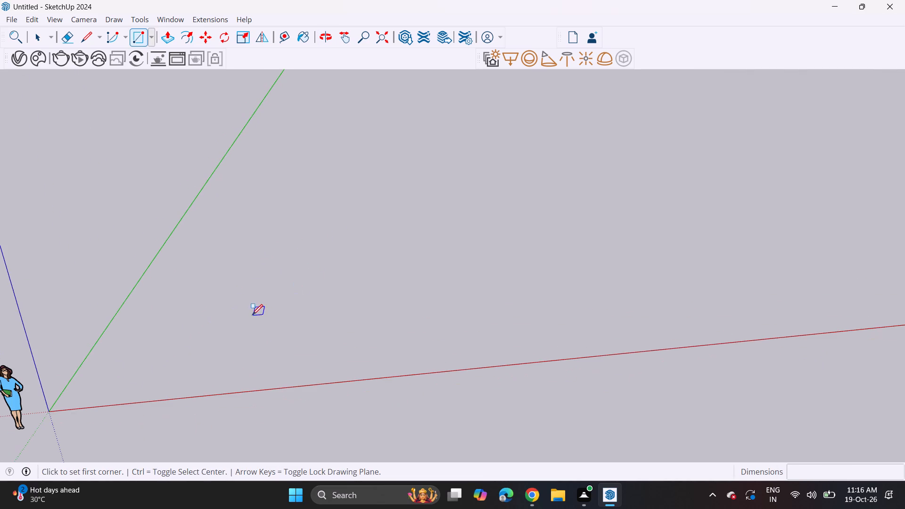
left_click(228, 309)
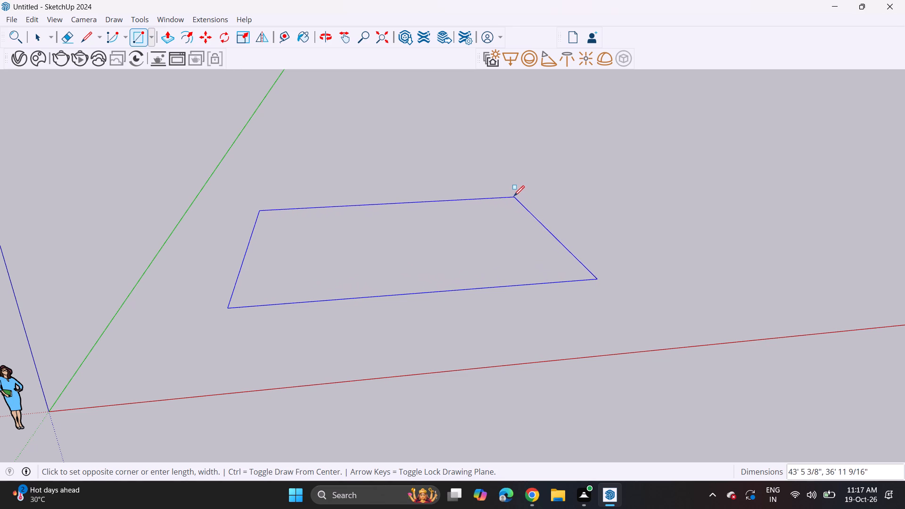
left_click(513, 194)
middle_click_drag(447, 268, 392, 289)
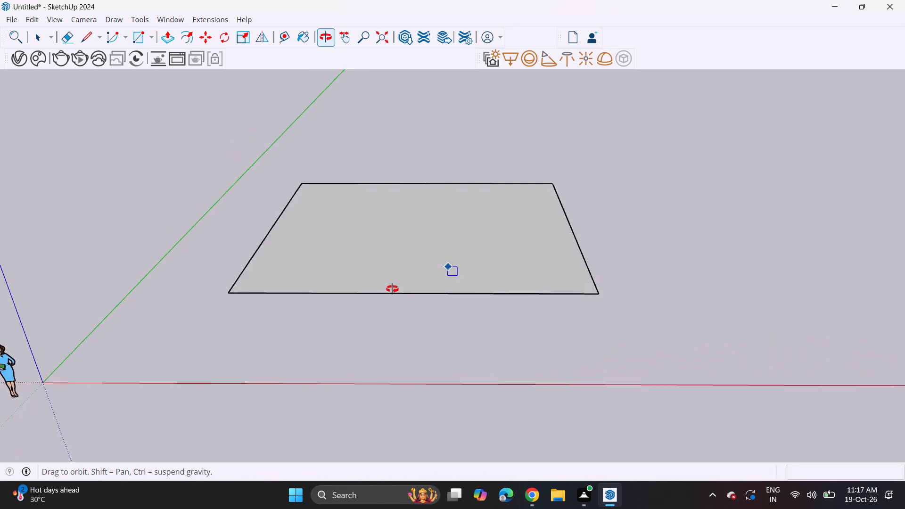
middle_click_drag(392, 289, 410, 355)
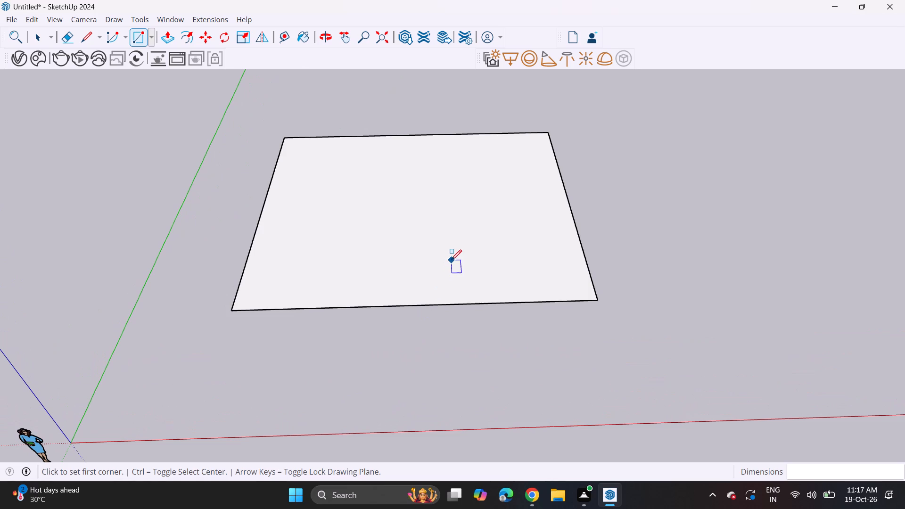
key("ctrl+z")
Draw a ground rectangle about 59' 3" by 29' 4" beside the origin as the villa's base.
left_click(312, 300)
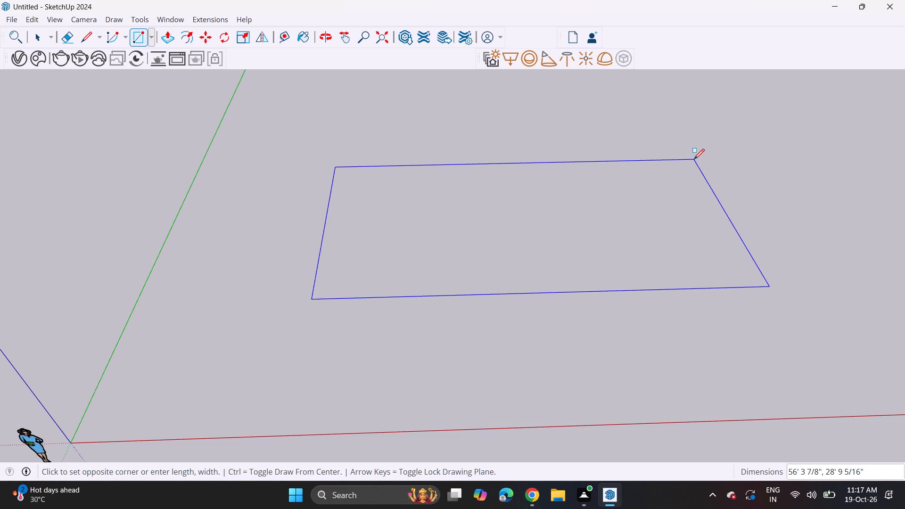
left_click(711, 157)
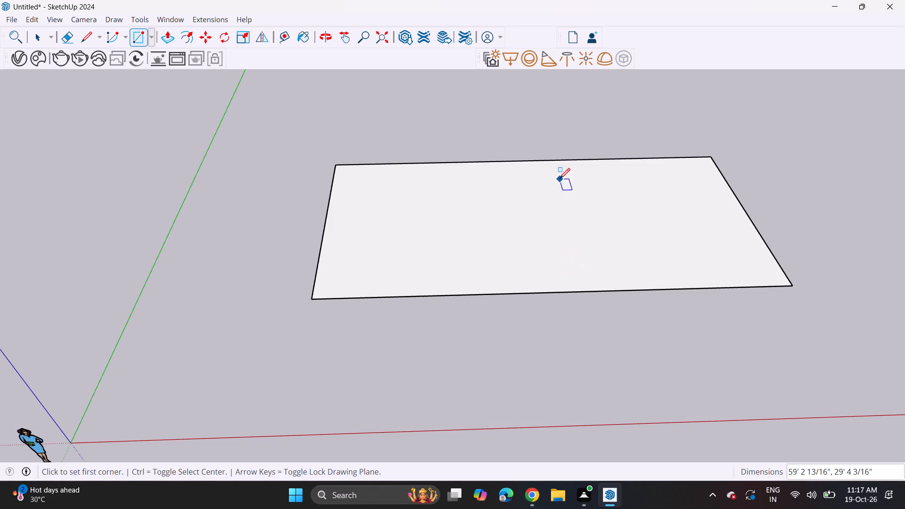
Push/Pull the base rectangle up about 6 11/16" to form a thin slab.
middle_click_drag(546, 245, 543, 169)
middle_click_drag(538, 230, 347, 270, "shift")
middle_click_drag(337, 274, 336, 261)
scroll(337, 274, "up", 1)
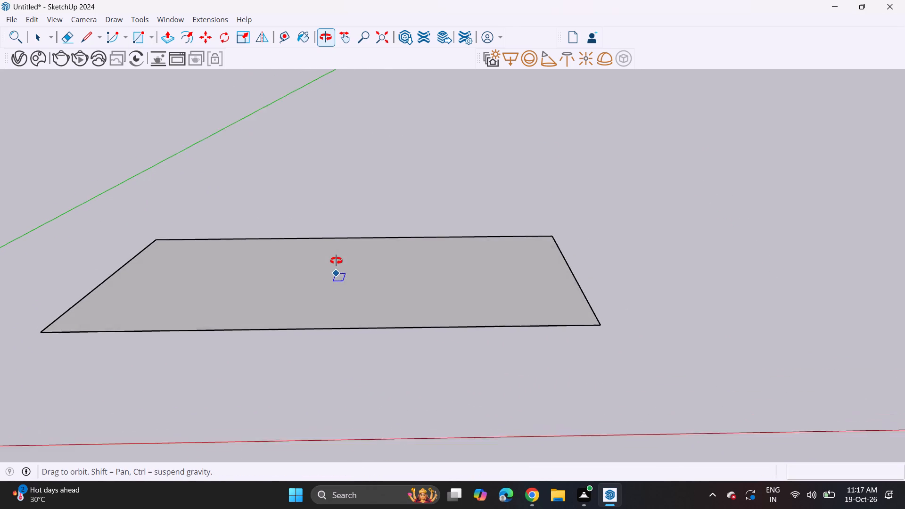
middle_click_drag(336, 261, 335, 261)
left_click(166, 41)
left_click(263, 273)
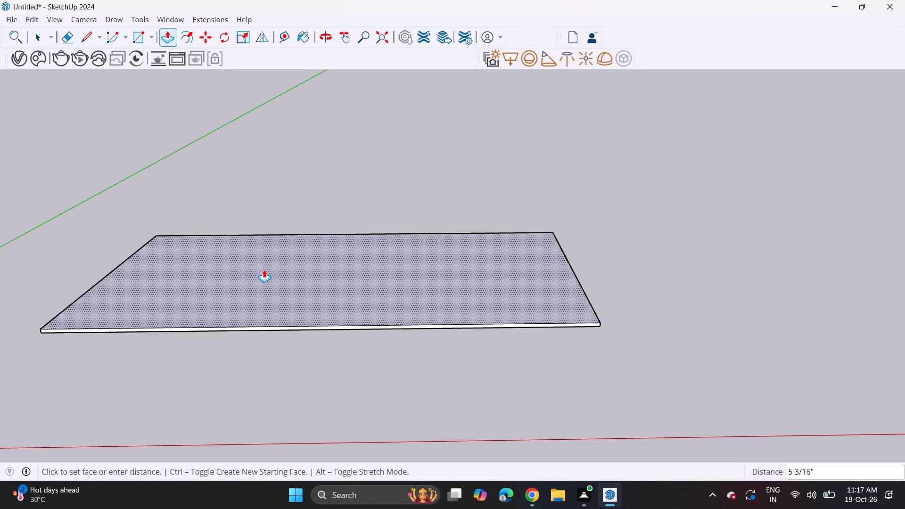
left_click(264, 269)
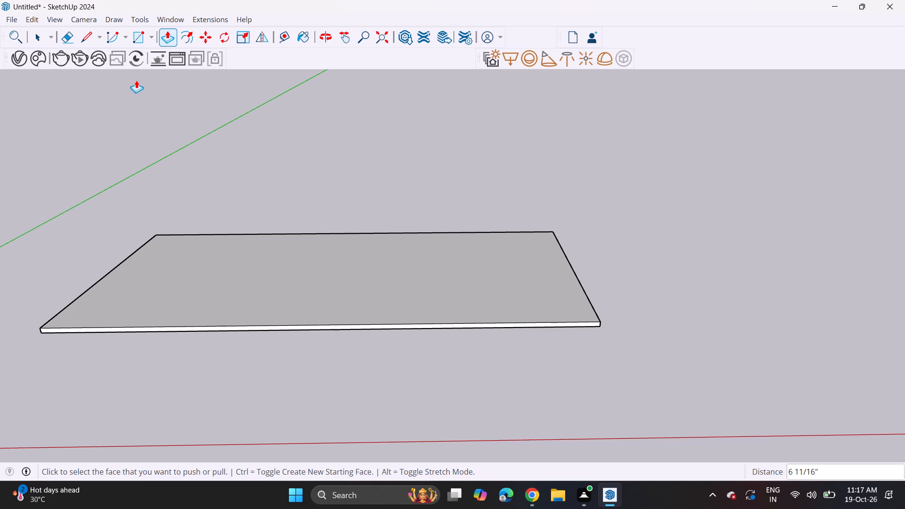
Offset the slab's top outline inward by about 10" to mark the outer wall thickness.
scroll(138, 83, "down", 2)
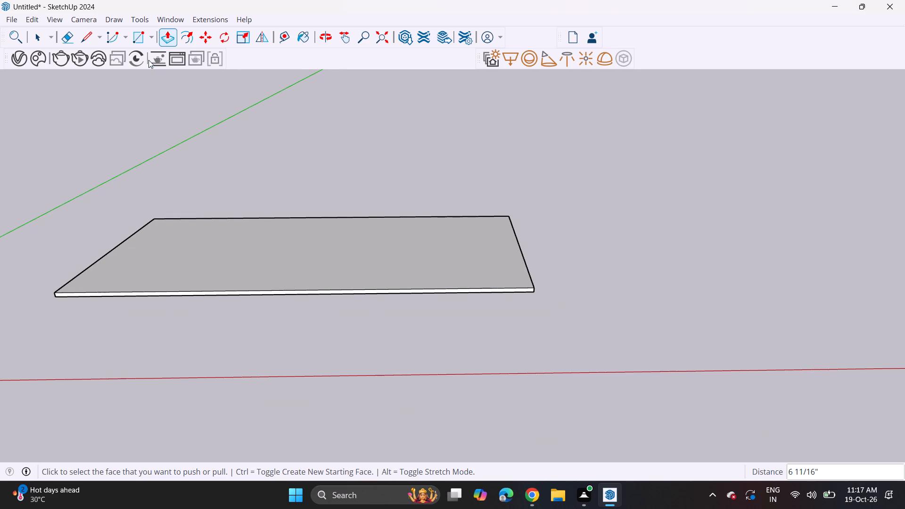
scroll(146, 96, "down", 2)
middle_click_drag(156, 104, 147, 183)
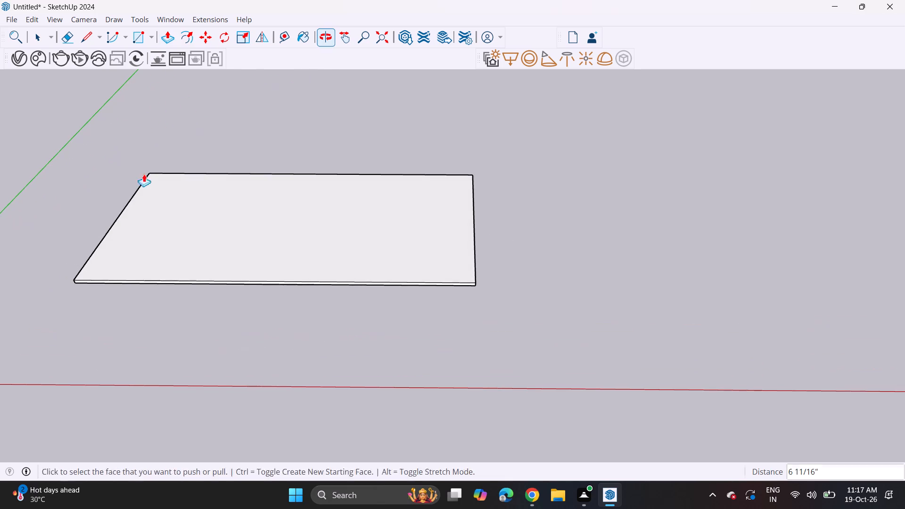
left_click(186, 36)
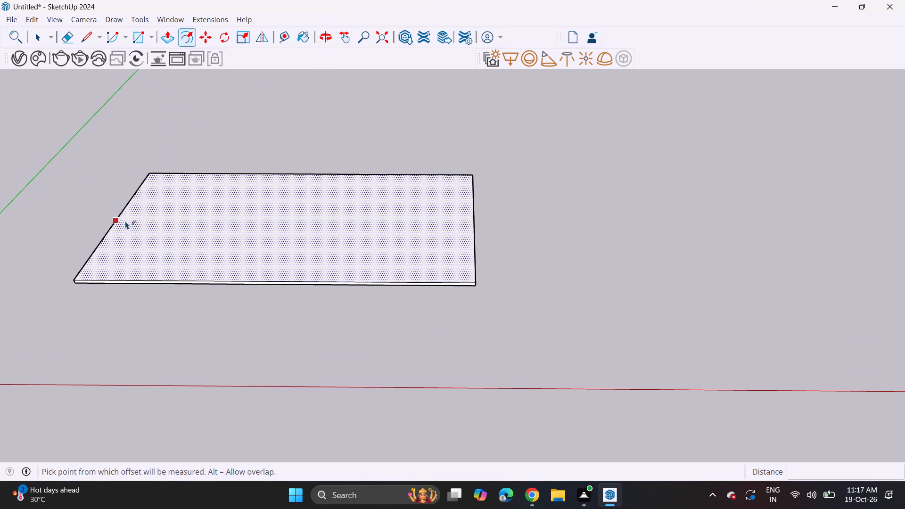
left_click(125, 221)
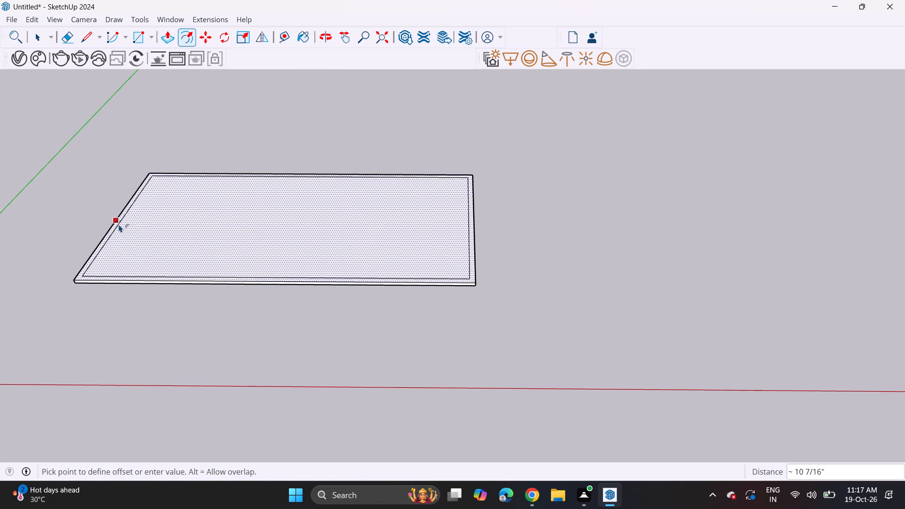
left_click(116, 226)
Draw an L-shaped partition line on the slab: about 38' lengthwise from the left inner edge, and about 10' to the front inner edge.
left_click(89, 41)
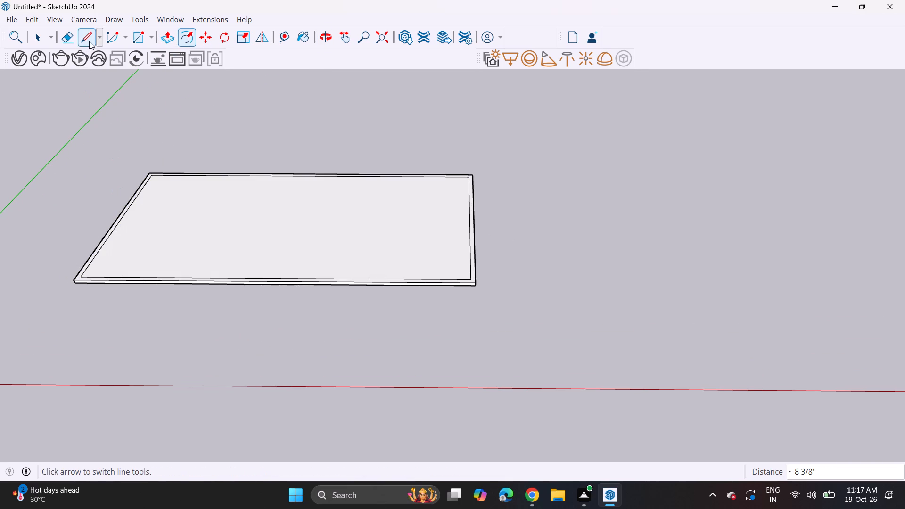
left_click(117, 234)
key("Escape")
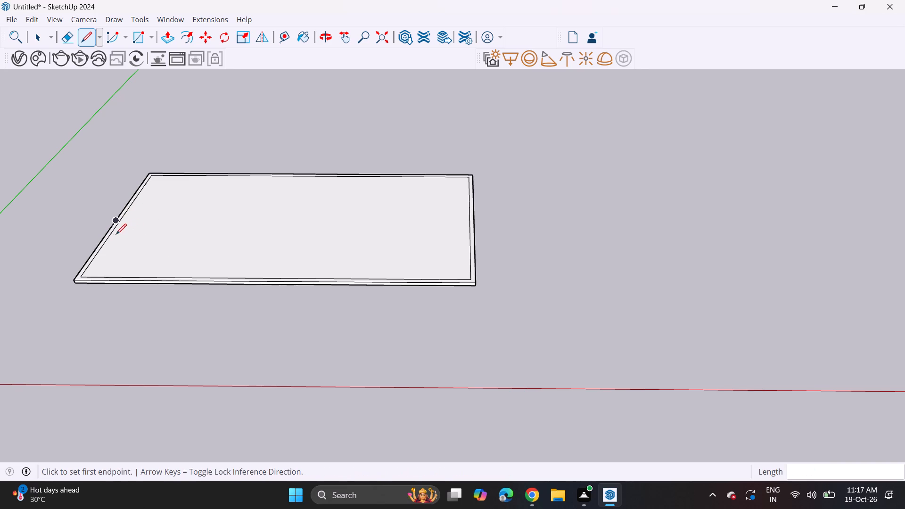
left_click(111, 236)
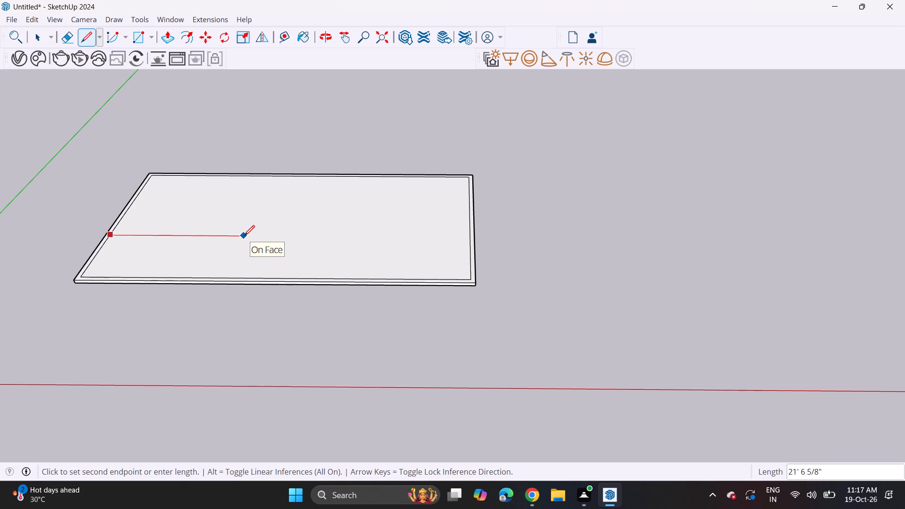
left_click(346, 235)
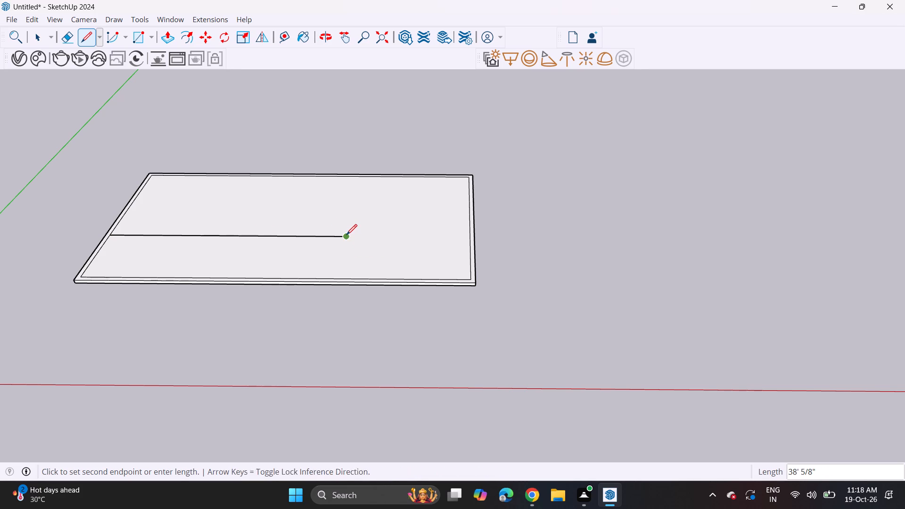
left_click(339, 278)
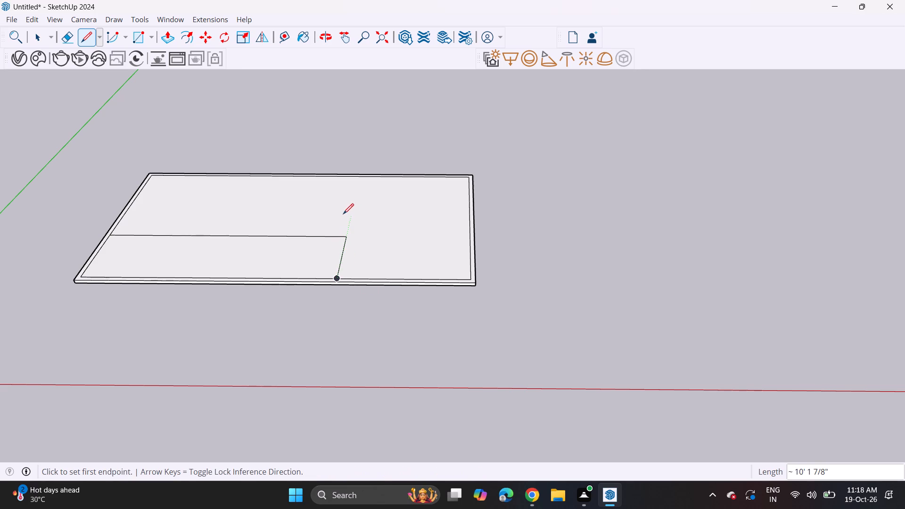
key("space")
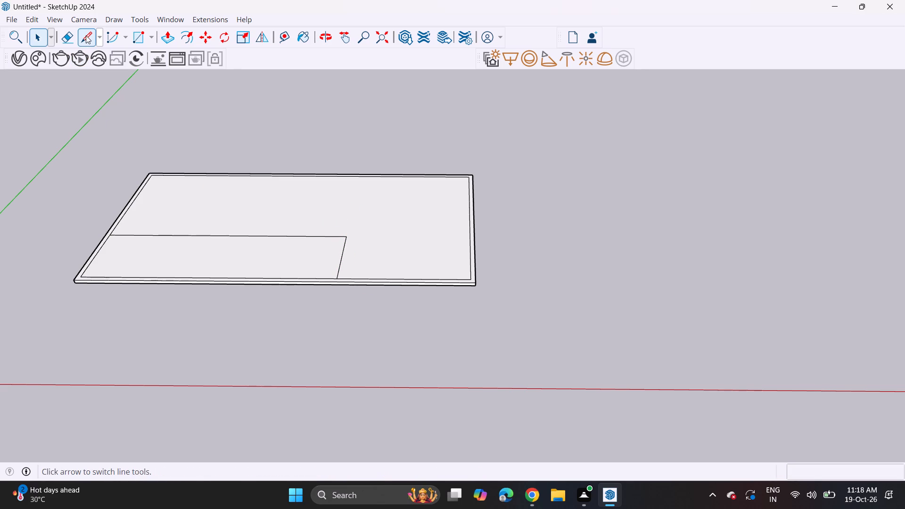
Draw a second L-shaped line parallel to and just inside the first, its short leg about 9' 3", to give the partition wall thickness.
left_click(86, 35)
scroll(119, 234, "up", 2)
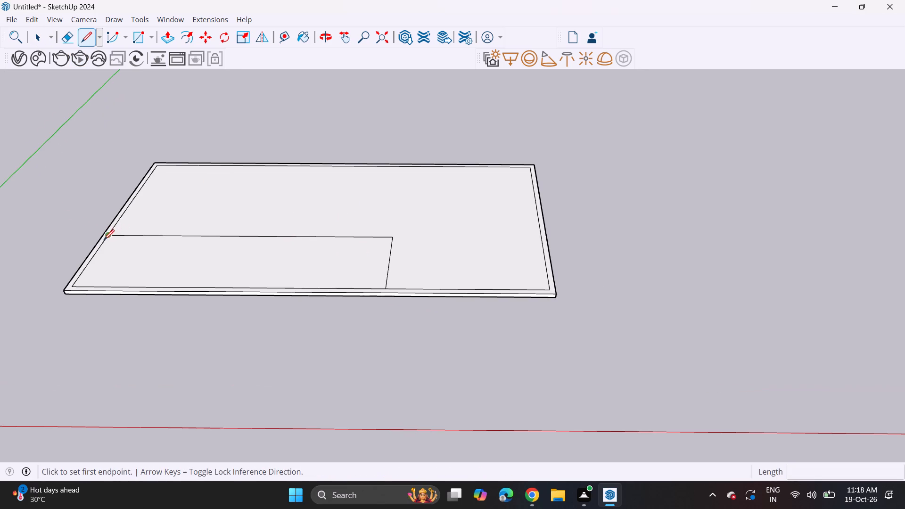
scroll(104, 239, "up", 4)
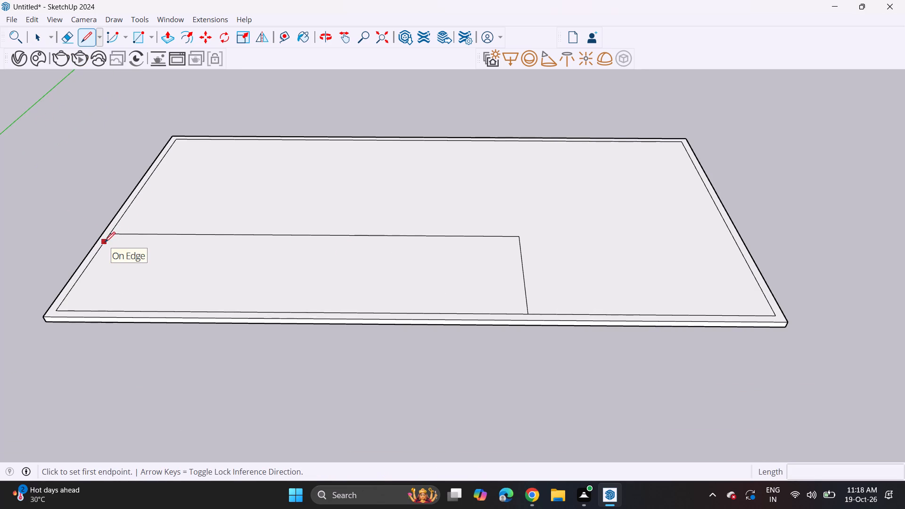
scroll(105, 242, "up", 4)
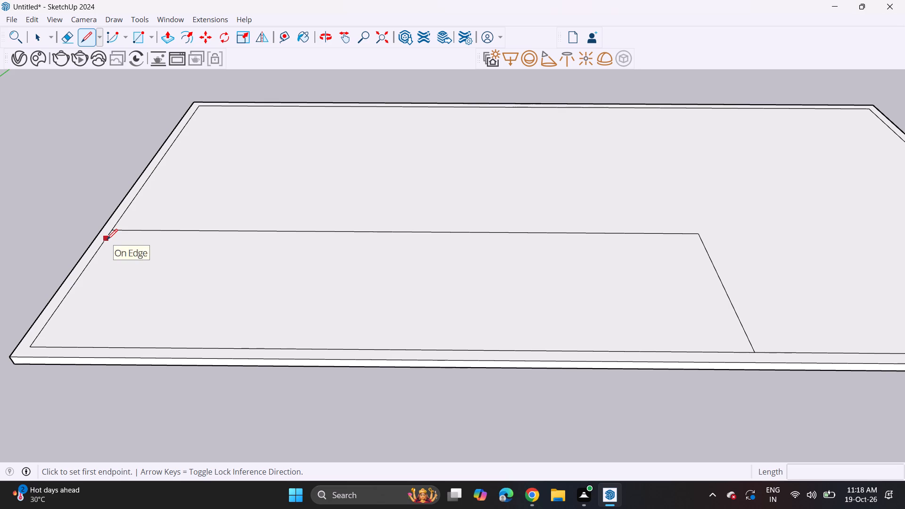
left_click(107, 239)
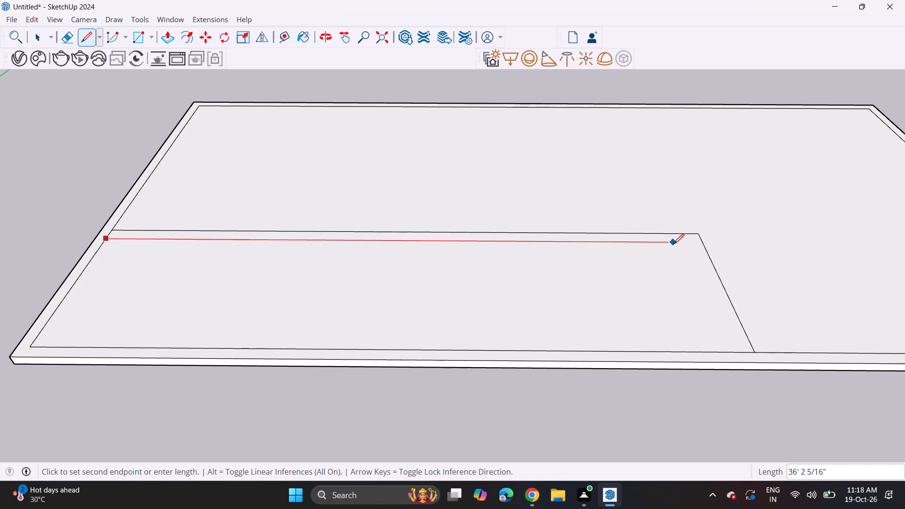
left_click(694, 244)
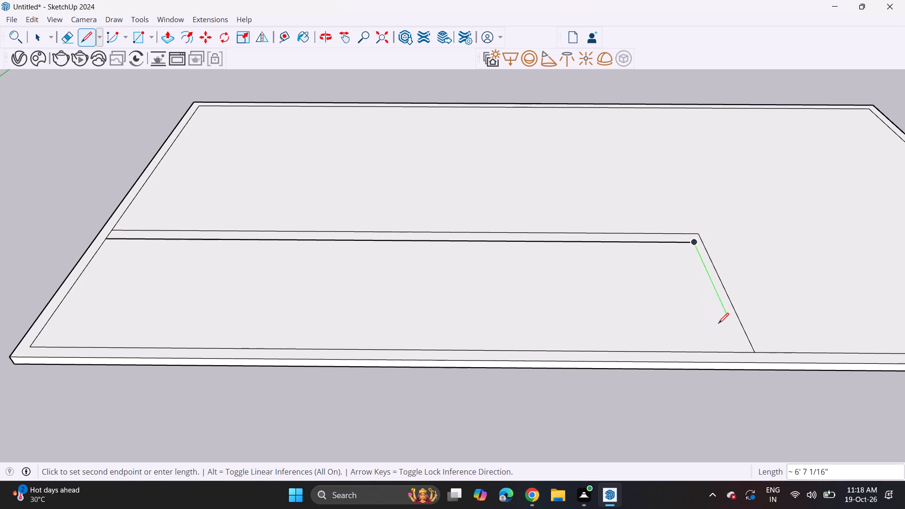
left_click(747, 355)
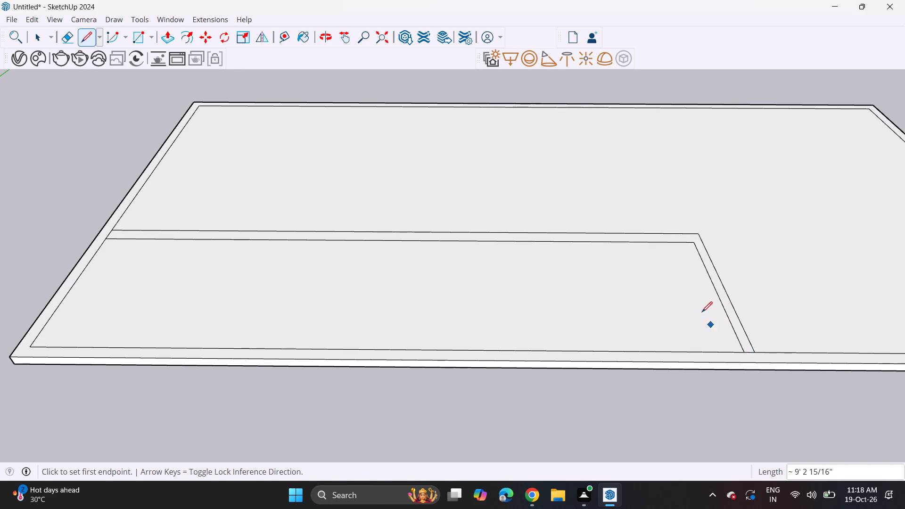
scroll(668, 265, "down", 4)
middle_click_drag(543, 229, 533, 232)
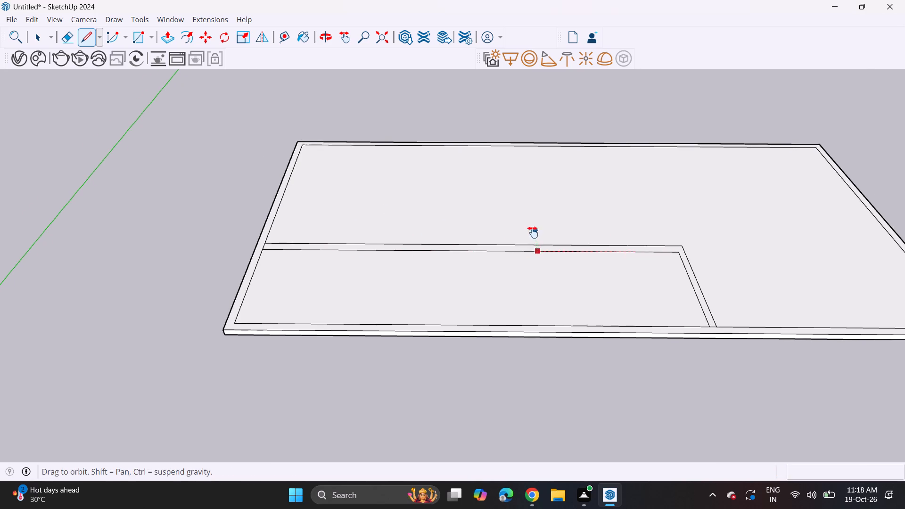
middle_click_drag(533, 232, 291, 228)
key("space")
Draw a short line across the left wall strip, extending the inner partition line to the slab's outer edge.
scroll(285, 212, "down", 3)
middle_click_drag(283, 214, 367, 269, "shift")
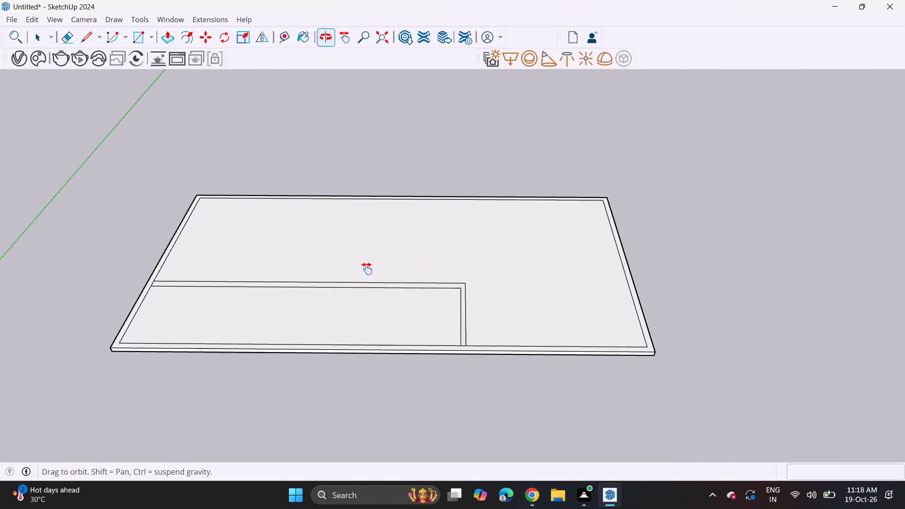
middle_click_drag(367, 269, 370, 270, "shift")
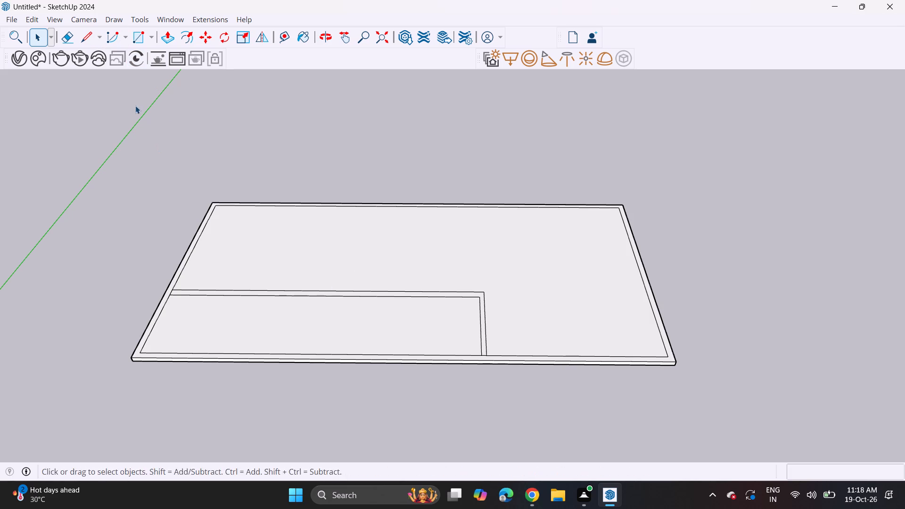
left_click(83, 37)
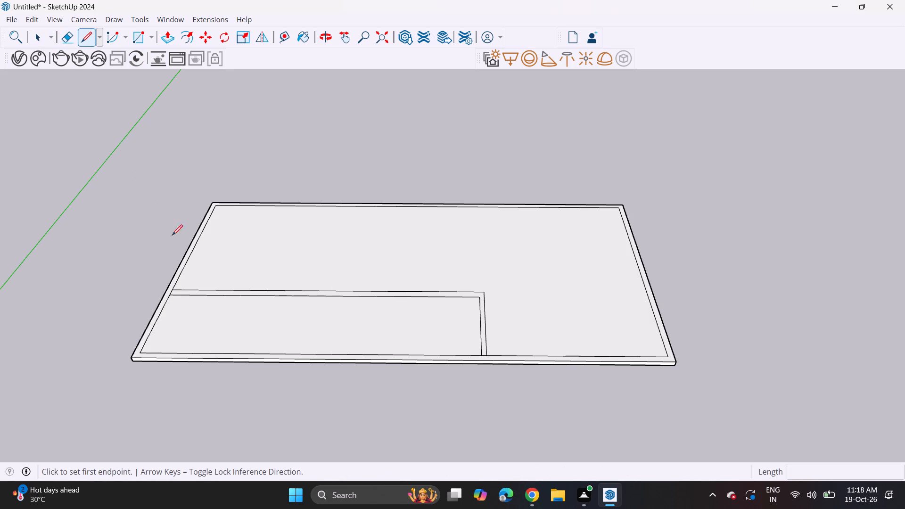
scroll(178, 297, "up", 9)
left_click(162, 293)
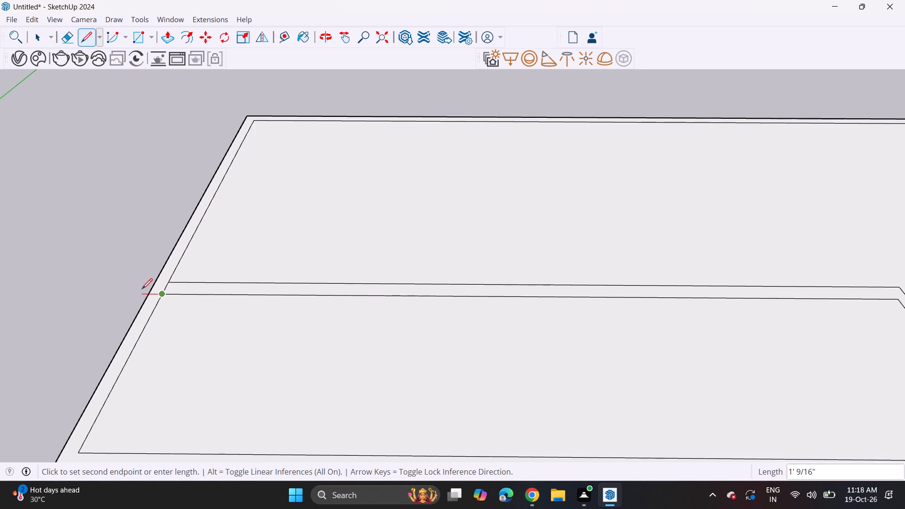
left_click(152, 293)
scroll(152, 293, "down", 8)
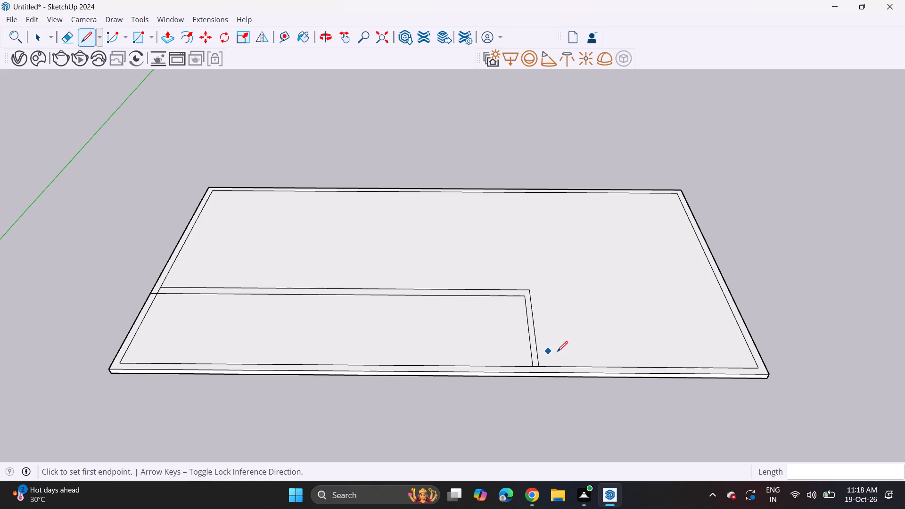
Draw a line about 8 3/8" long across the front wall strip, extending the inner partition line to the slab's outer edge.
scroll(557, 352, "up", 4)
left_click(518, 371)
left_click(527, 383)
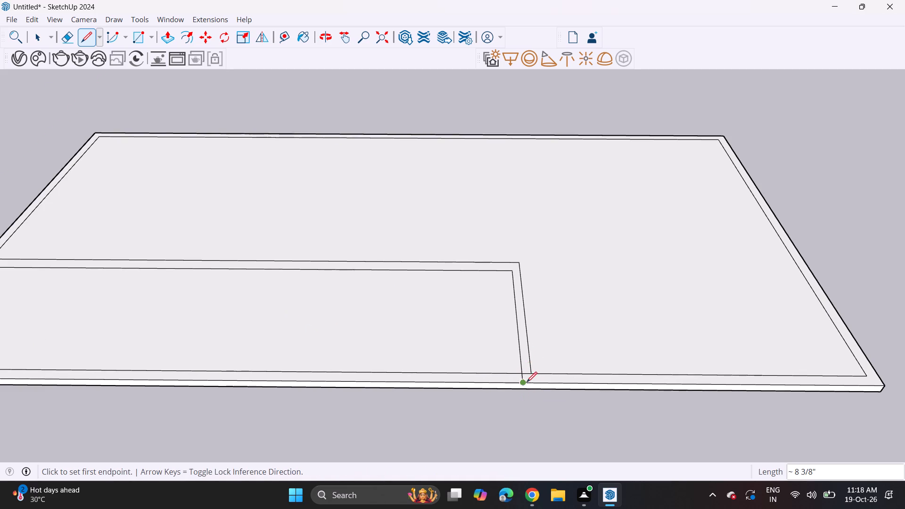
Erase the inner outline segments that cross the partition strip at its front and left junctions with the outer wall.
left_click(68, 45)
scroll(496, 378, "up", 5)
scroll(554, 356, "up", 3)
left_click_drag(535, 370, 538, 381)
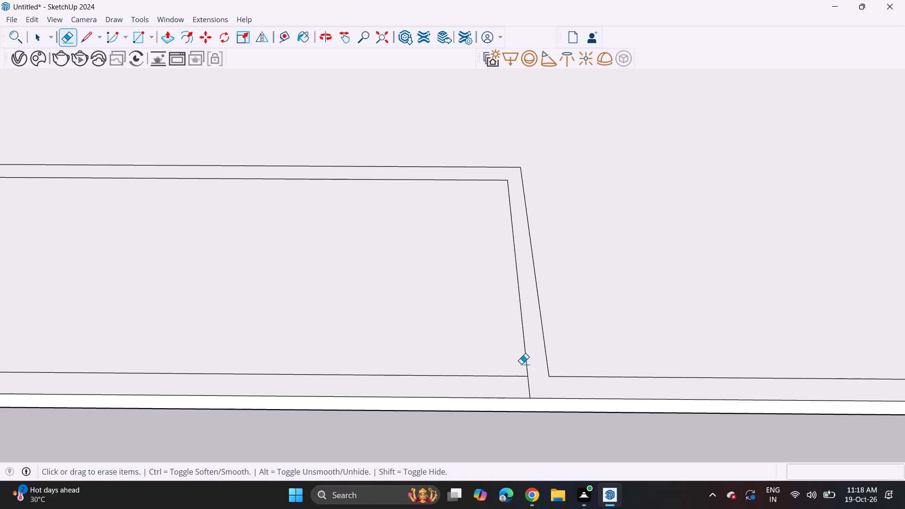
scroll(510, 355, "down", 10)
scroll(15, 236, "up", 3)
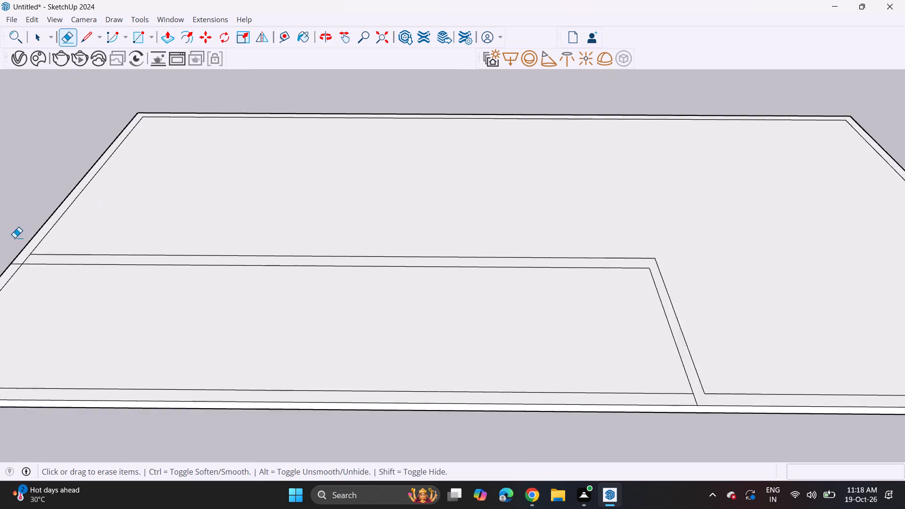
scroll(15, 238, "up", 7)
left_click(28, 267)
left_click(33, 269)
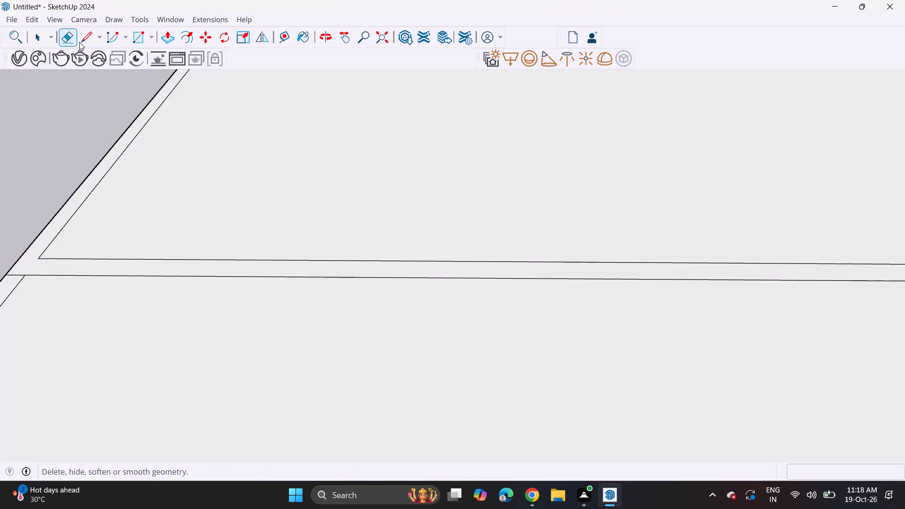
Extrude the connected outer wall and partition strip upward by 10' with Push/Pull.
left_click(159, 39)
scroll(149, 174, "down", 4)
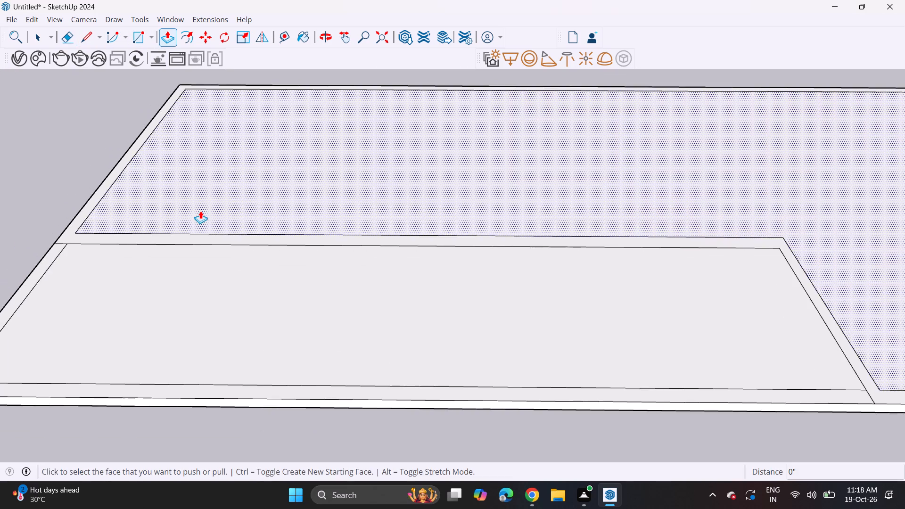
scroll(200, 211, "down", 6)
left_click(580, 297)
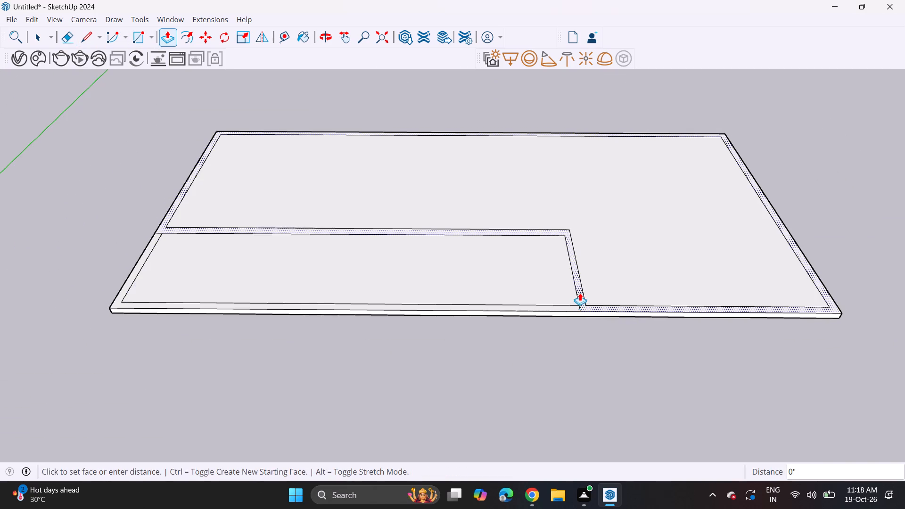
type("10'")
key("Return")
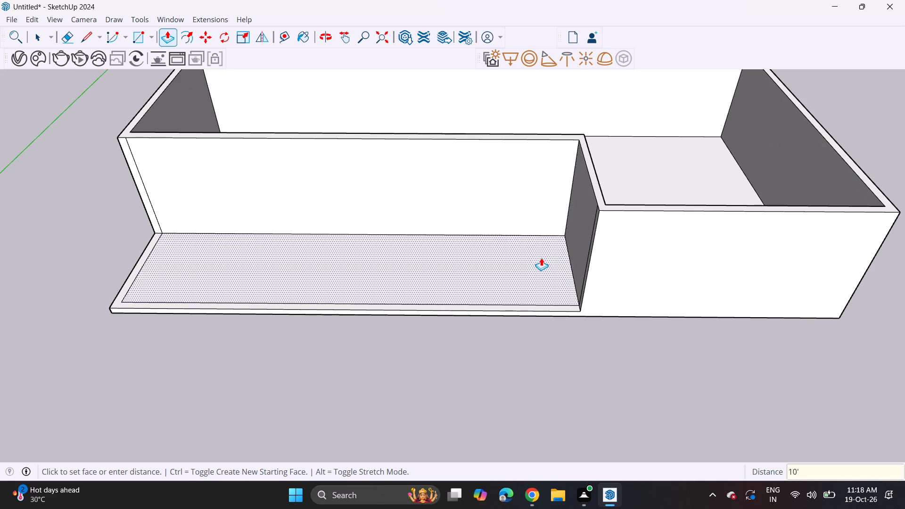
Draw a short line across the top of the partition wall at its corner, splitting the long leg from the short leg.
middle_click_drag(504, 301, 493, 221)
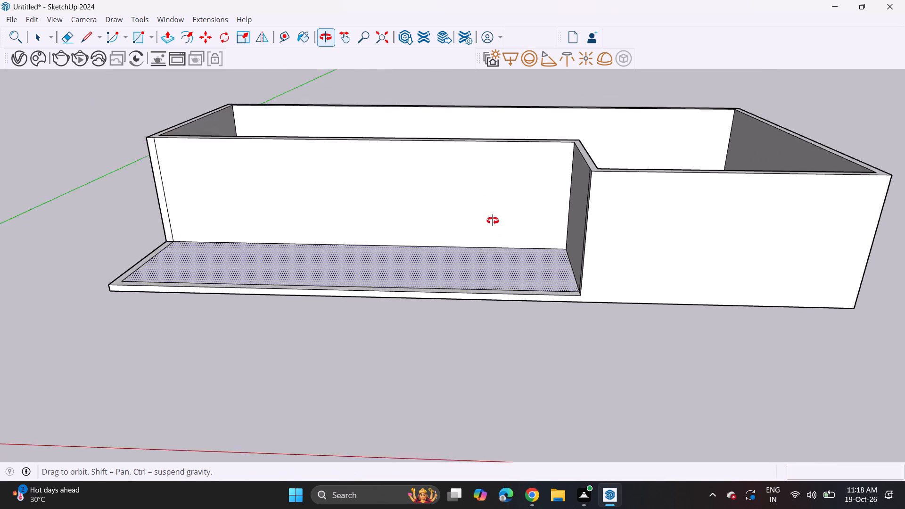
middle_click_drag(493, 221, 483, 164)
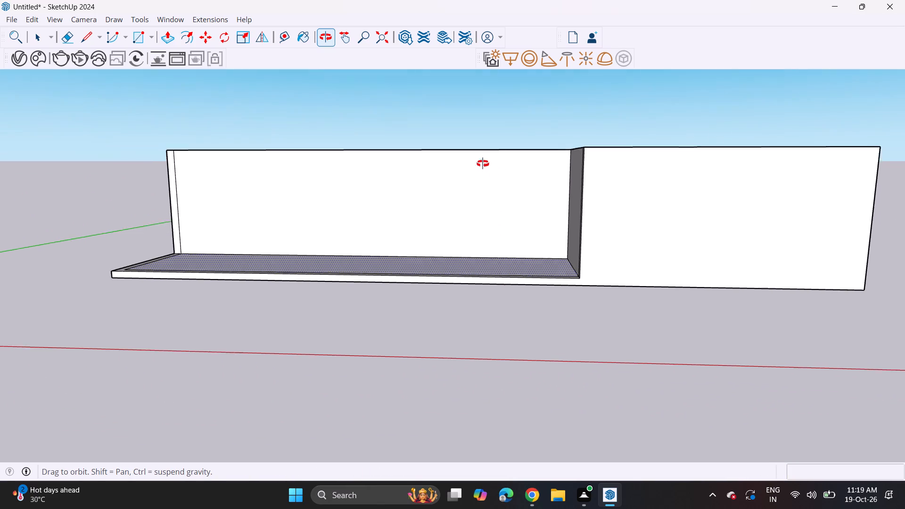
middle_click_drag(483, 164, 499, 132)
middle_click_drag(499, 132, 493, 149, "shift")
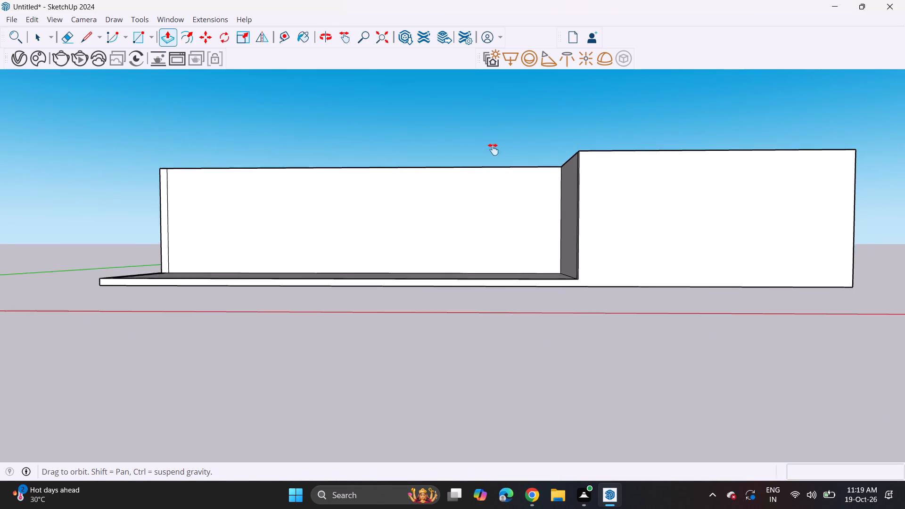
middle_click_drag(493, 149, 471, 197, "shift")
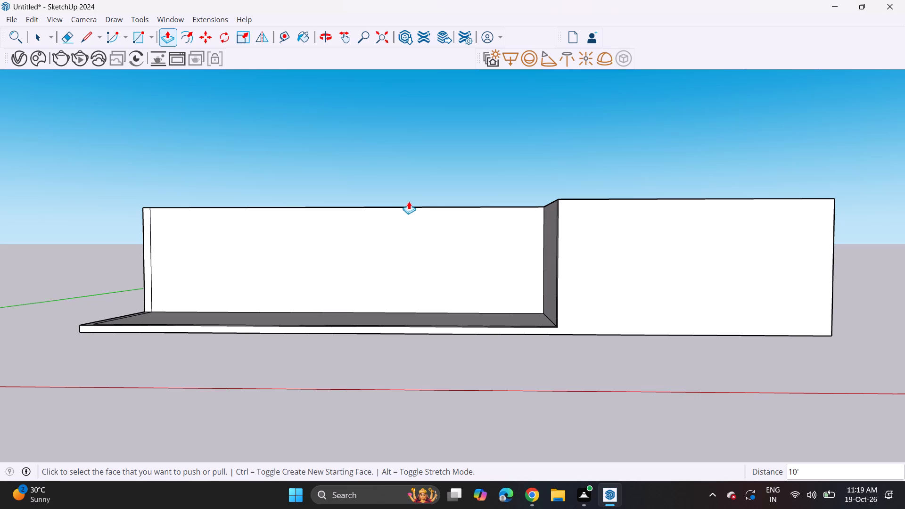
middle_click_drag(530, 209, 491, 366)
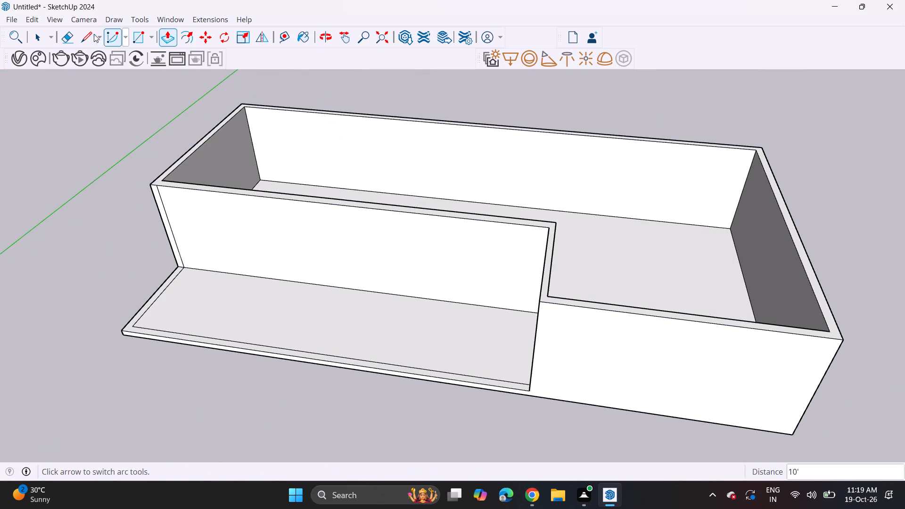
left_click(90, 33)
left_click(549, 232)
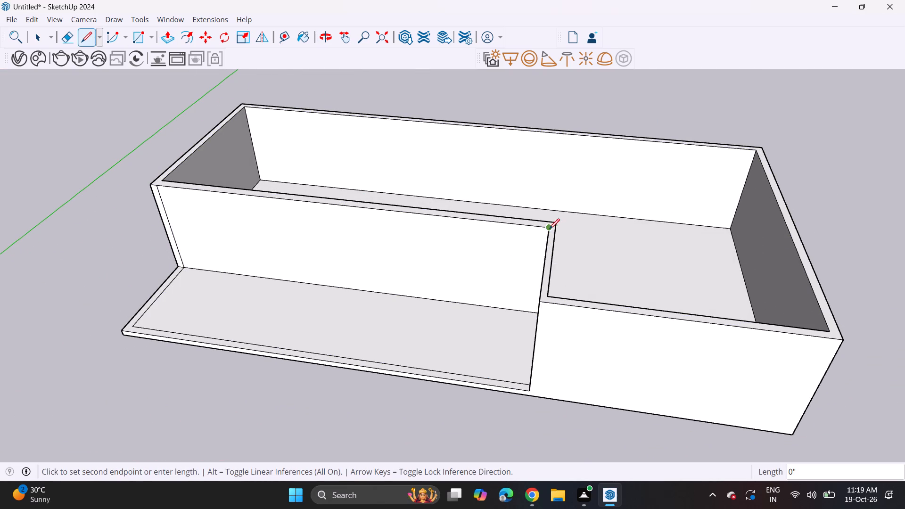
scroll(548, 217, "up", 6)
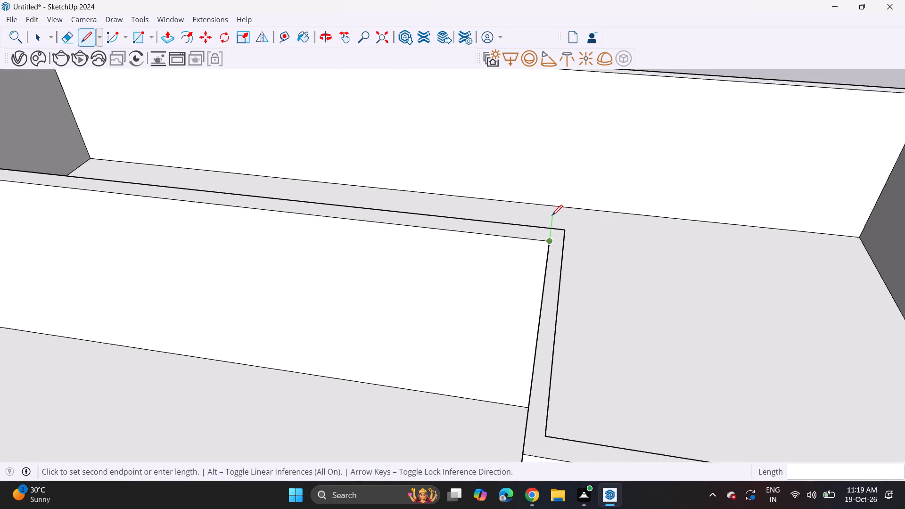
scroll(552, 215, "up", 2)
left_click(551, 242)
Draw a line about 8 3/8" long across the rear wall's top, aligned with the partition corner.
scroll(579, 169, "down", 8)
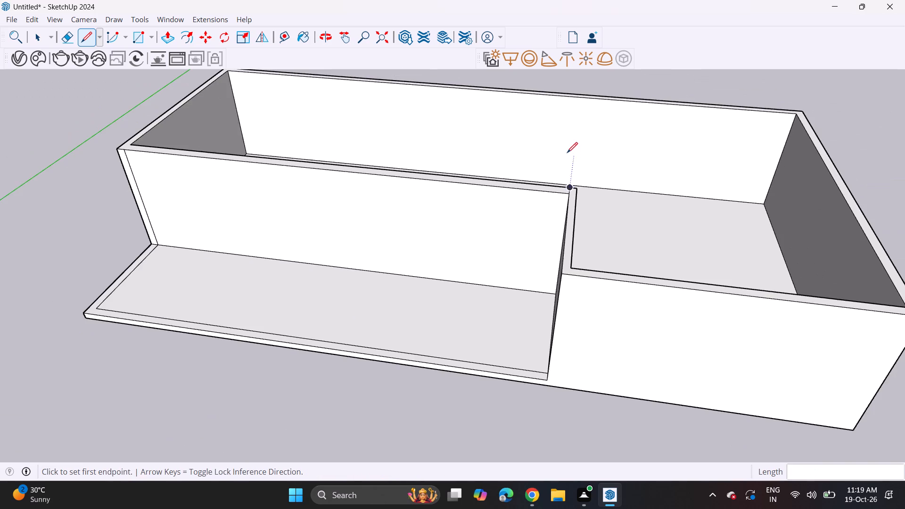
middle_click_drag(567, 151, 540, 298)
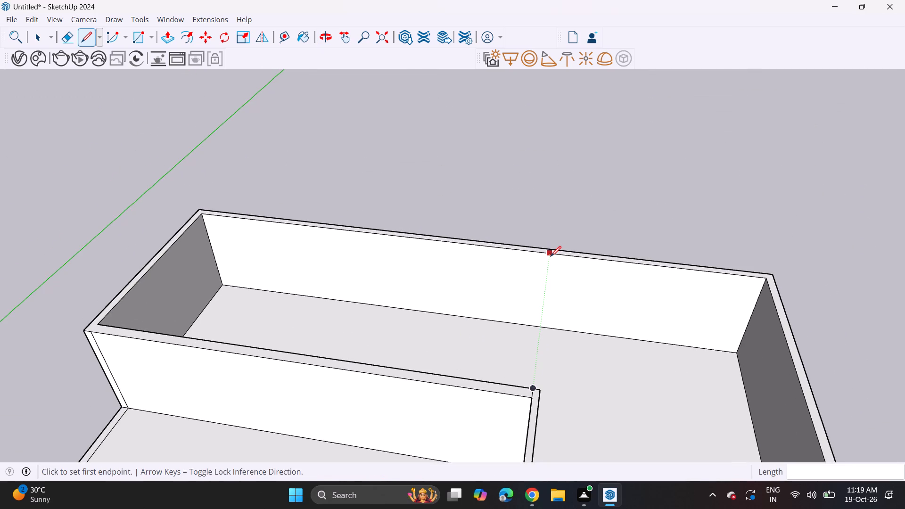
left_click(551, 256)
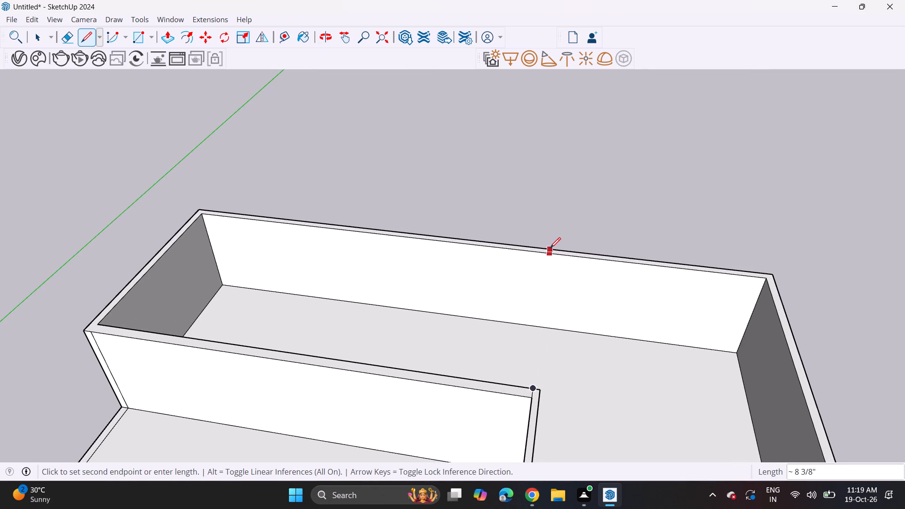
left_click(550, 248)
Raise the wall top around the right-hand room by about 2' 3/4" with Push/Pull.
scroll(552, 246, "down", 3)
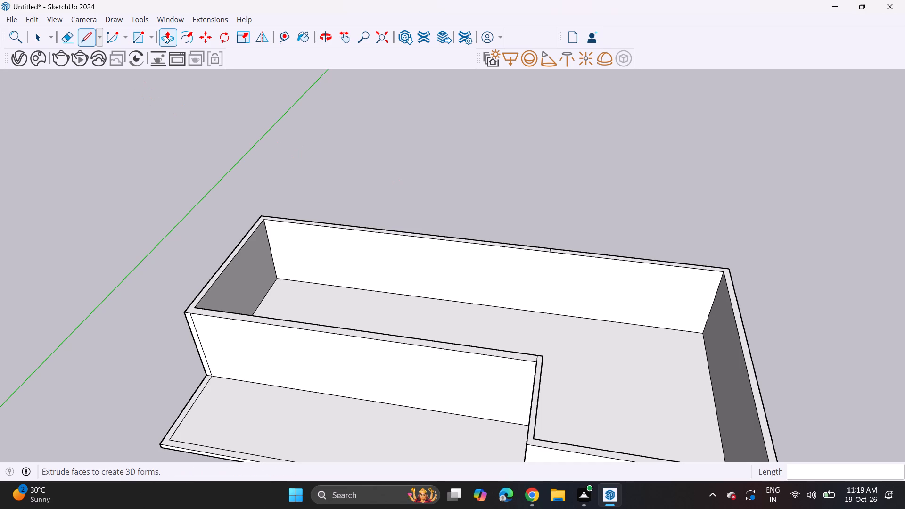
left_click(166, 37)
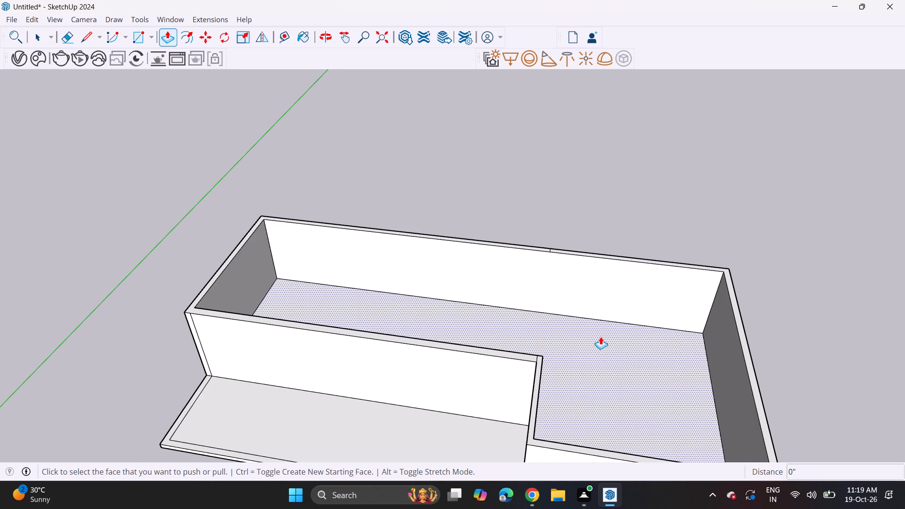
scroll(598, 338, "down", 3)
middle_click_drag(588, 383, 637, 297)
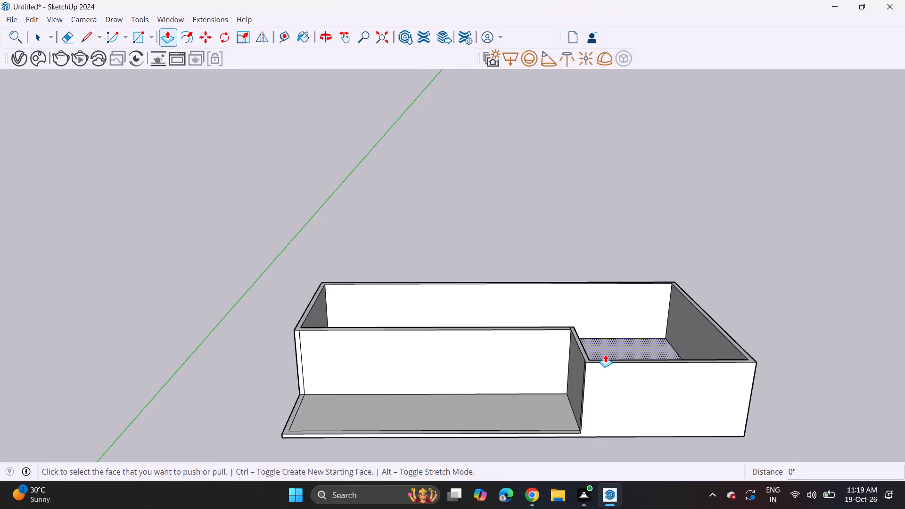
scroll(605, 354, "up", 6)
left_click(571, 370)
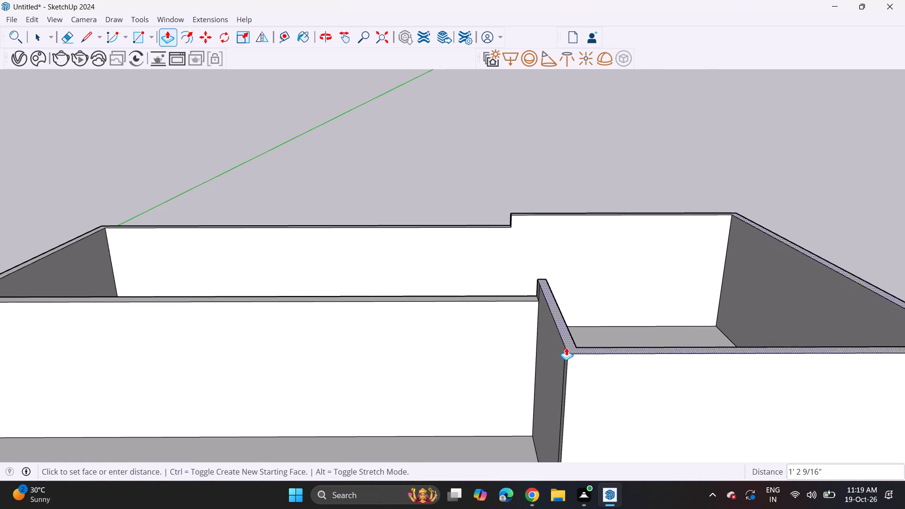
left_click(565, 331)
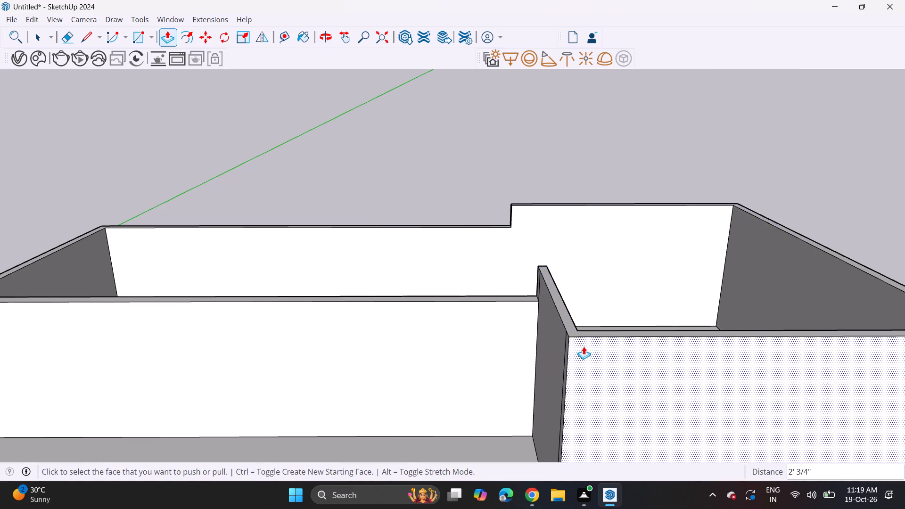
Examine the stepped wall heights from the front and from above.
middle_click_drag(584, 346, 568, 256)
scroll(570, 246, "down", 8)
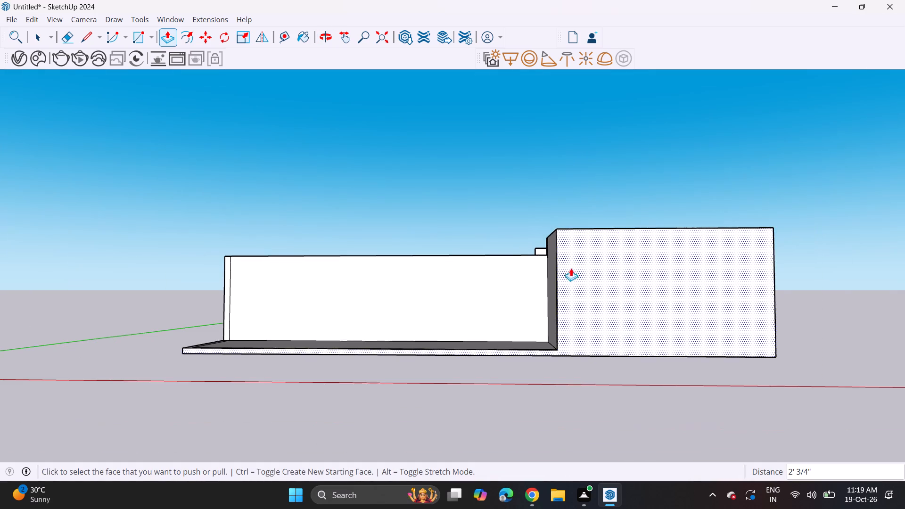
middle_click_drag(573, 266, 521, 281, "shift")
middle_click_drag(512, 278, 515, 309)
middle_click_drag(514, 307, 509, 304)
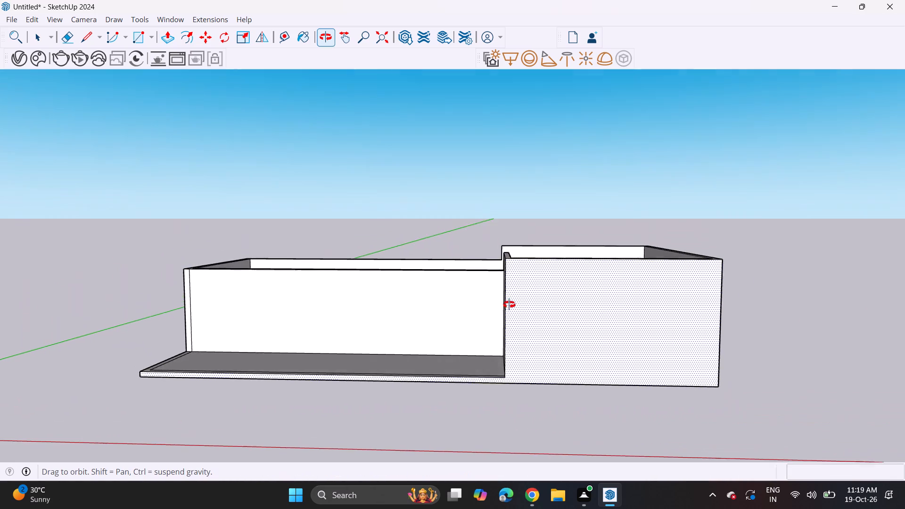
middle_click_drag(509, 304, 519, 307)
middle_click_drag(519, 307, 525, 308)
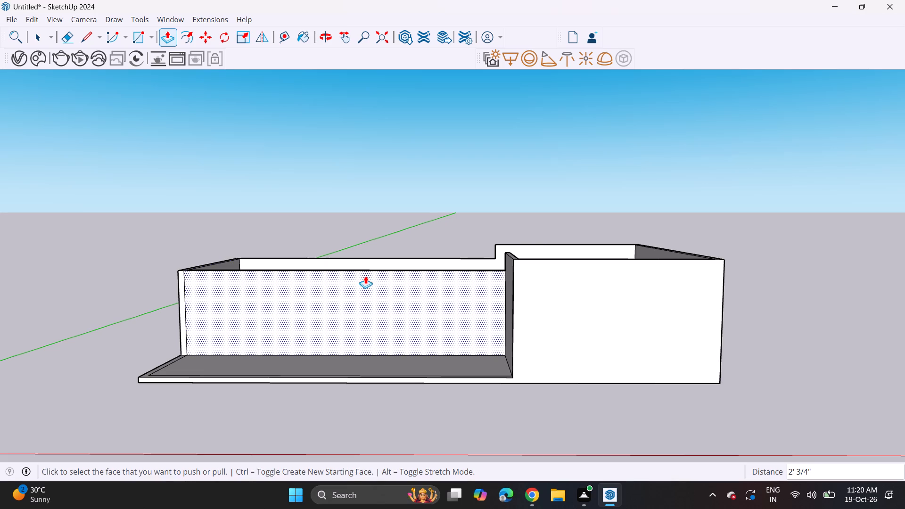
middle_click_drag(358, 244, 360, 349)
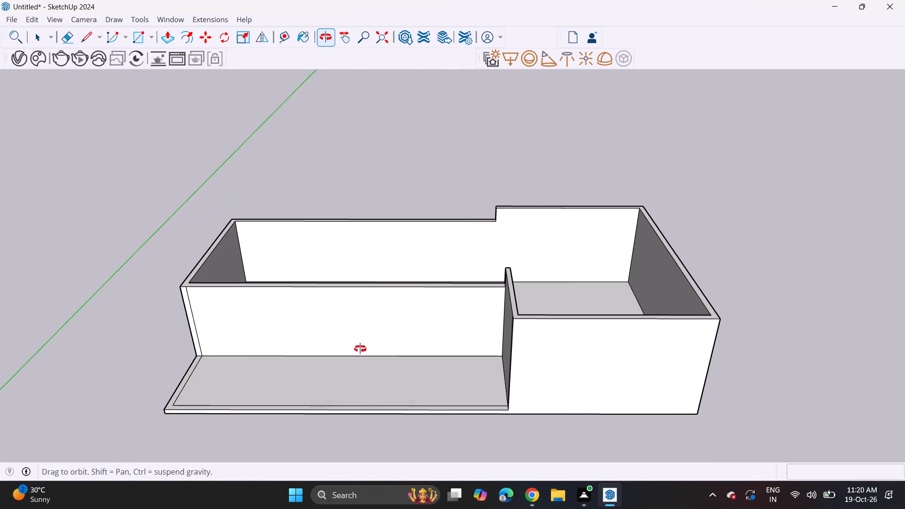
middle_click_drag(360, 349, 361, 353)
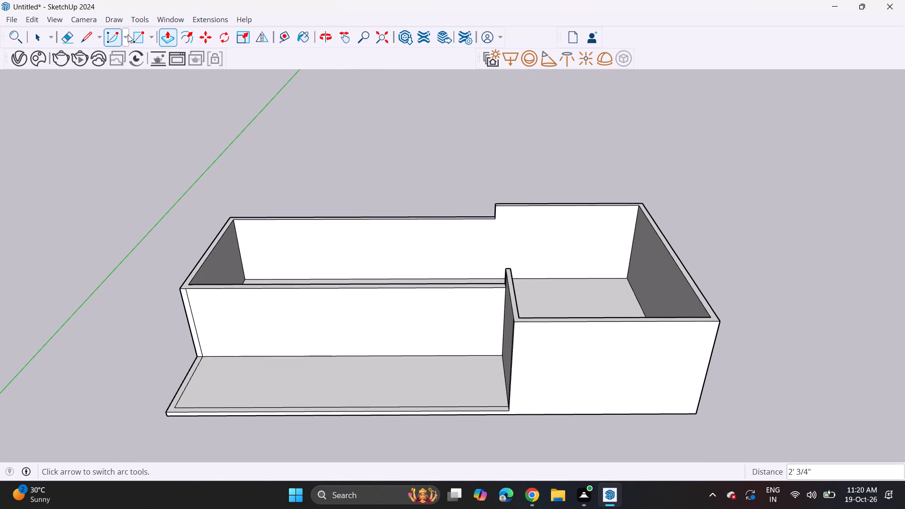
Draw an upright rotated rectangle, about 29' 4" by 6", along the raised block's left top edge from rear to front.
left_click(128, 34)
left_click(151, 39)
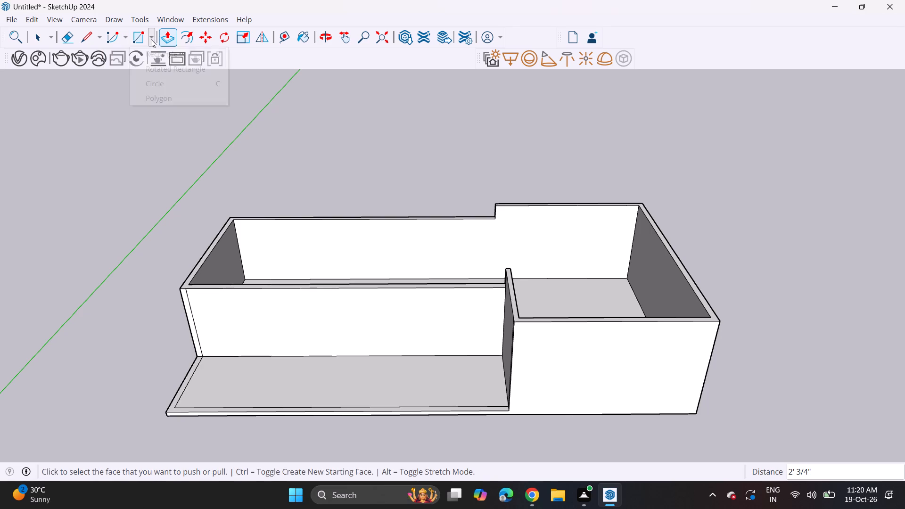
left_click(150, 75)
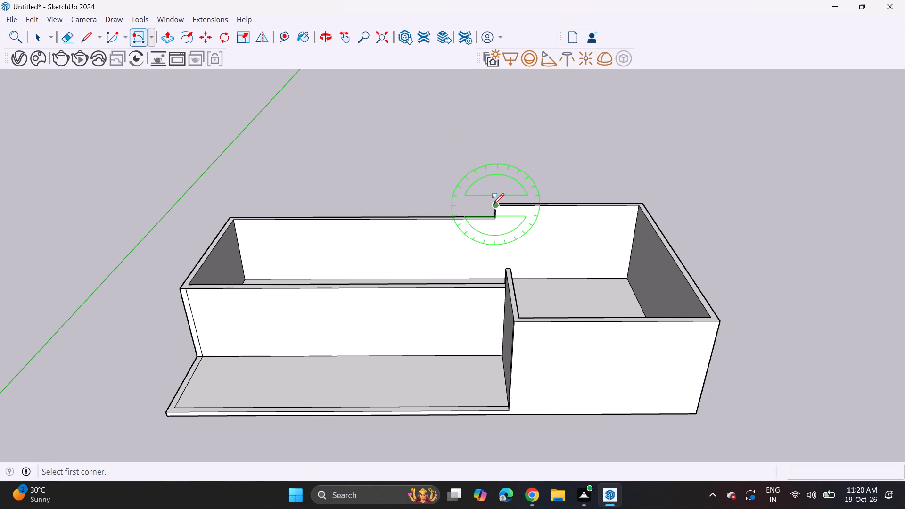
left_click(494, 201)
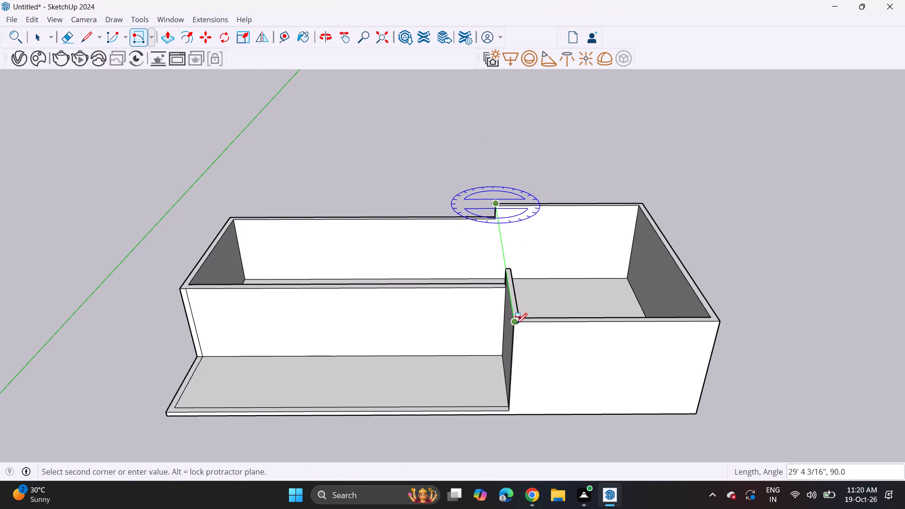
left_click(516, 324)
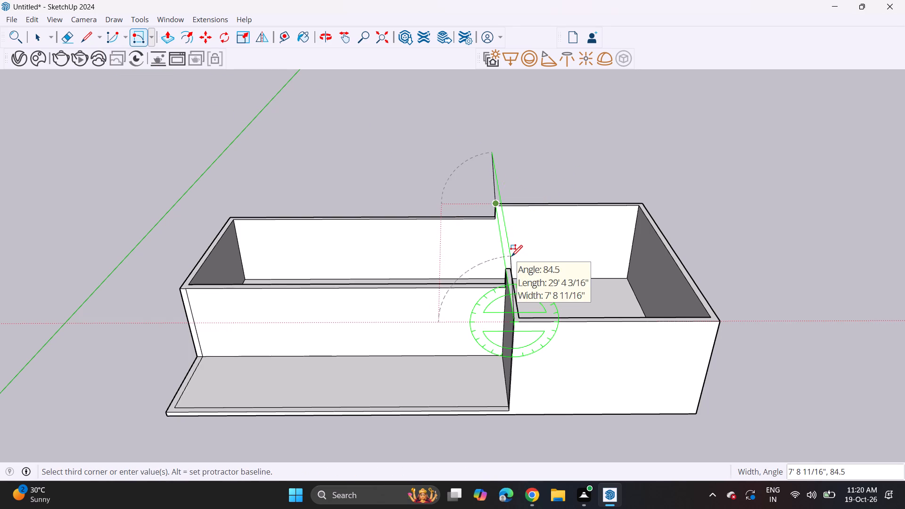
key("6")
key("Return")
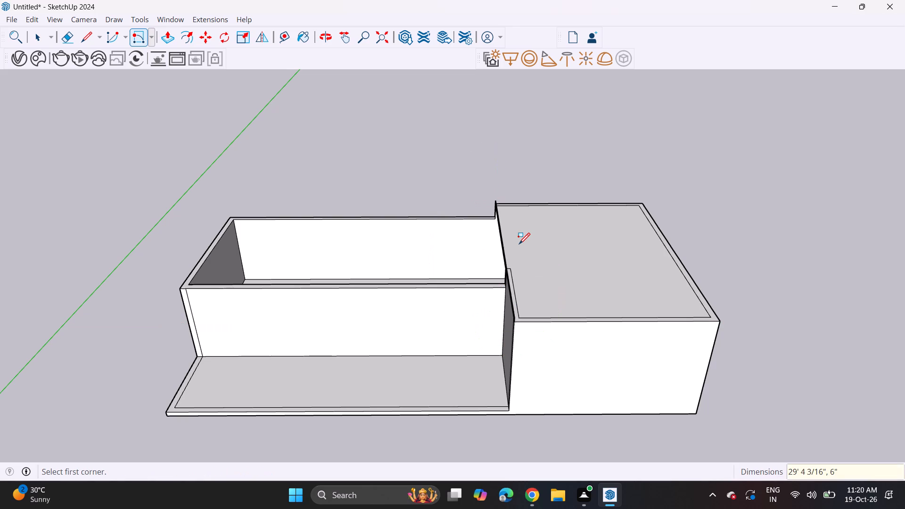
Extrude the 6" strip about 21' 3/8" across the right-hand block to its far edge as a roof slab.
middle_click_drag(385, 284, 695, 189)
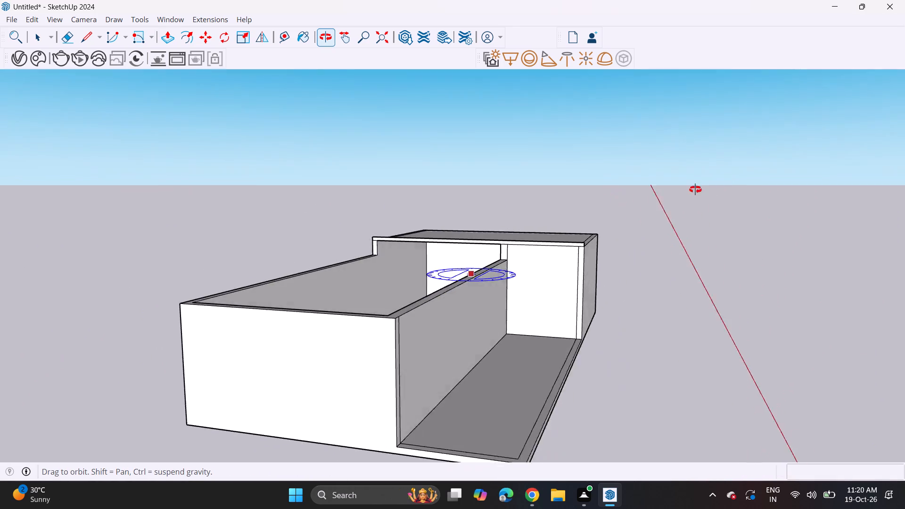
middle_click_drag(695, 189, 222, 251)
middle_click_drag(439, 269, 403, 269)
scroll(436, 271, "up", 1)
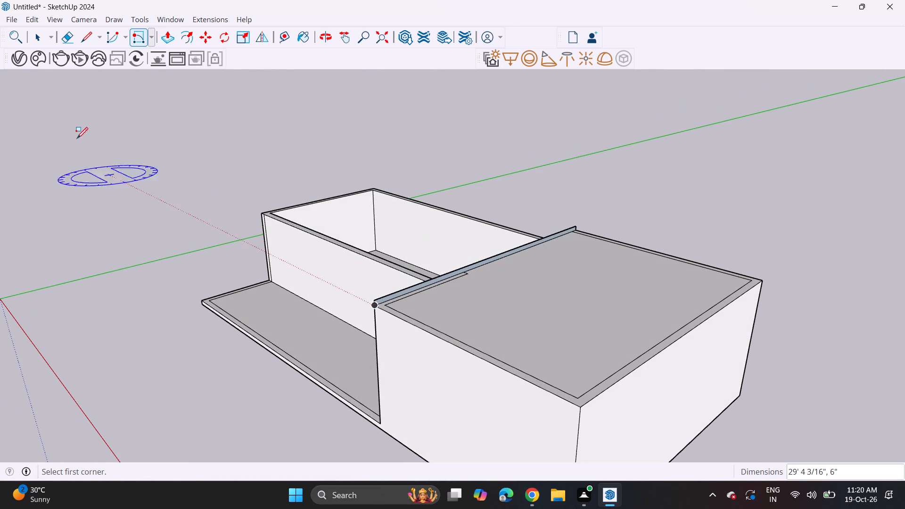
left_click(169, 40)
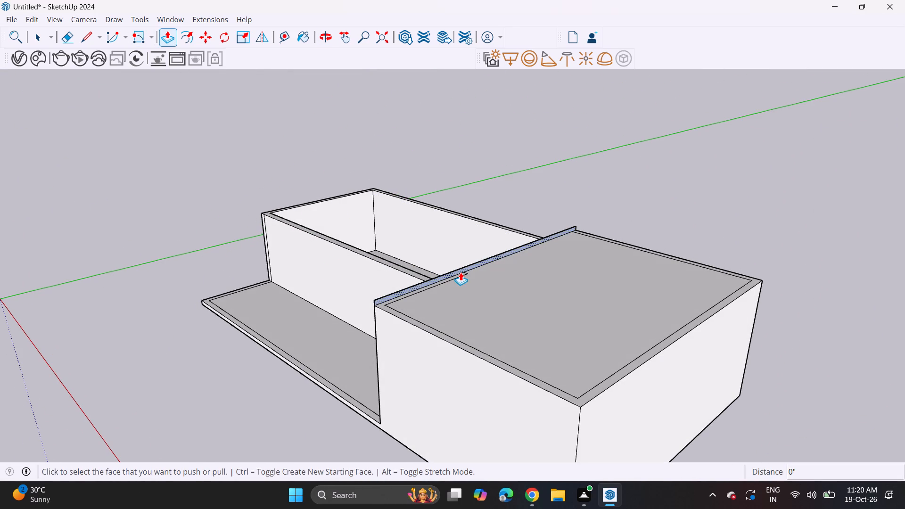
left_click(461, 272)
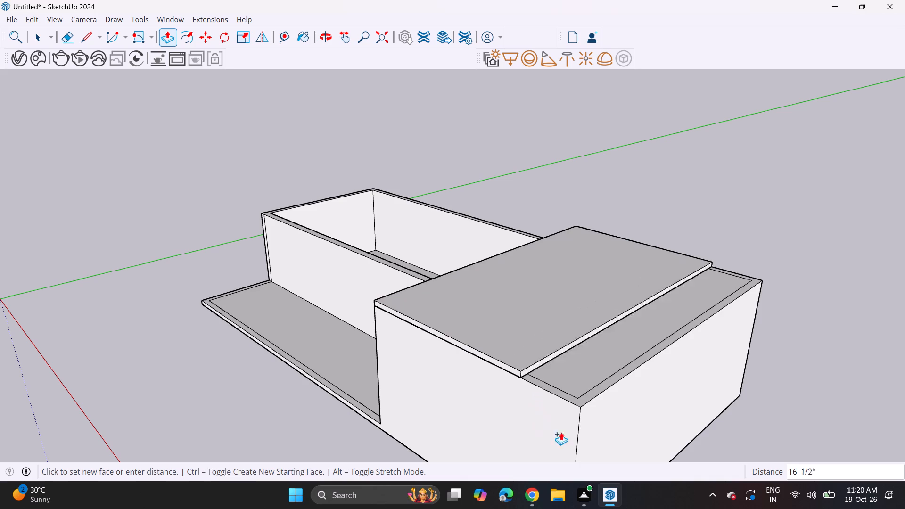
left_click(588, 424)
Draw an upright rotated rectangle, about 19' 4 7/8" by 6", along the left wing's outer wall top from front to rear.
middle_click_drag(302, 269, 585, 281)
scroll(303, 267, "up", 1)
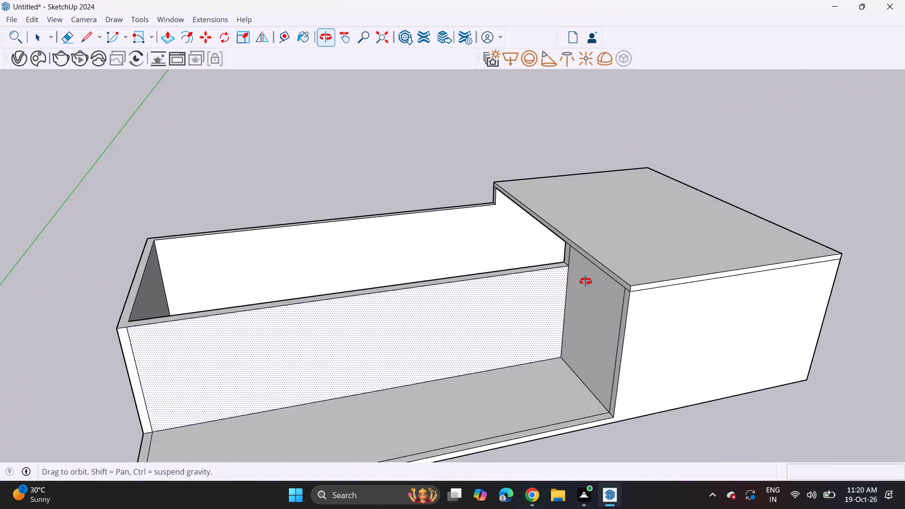
middle_click_drag(585, 281, 624, 279)
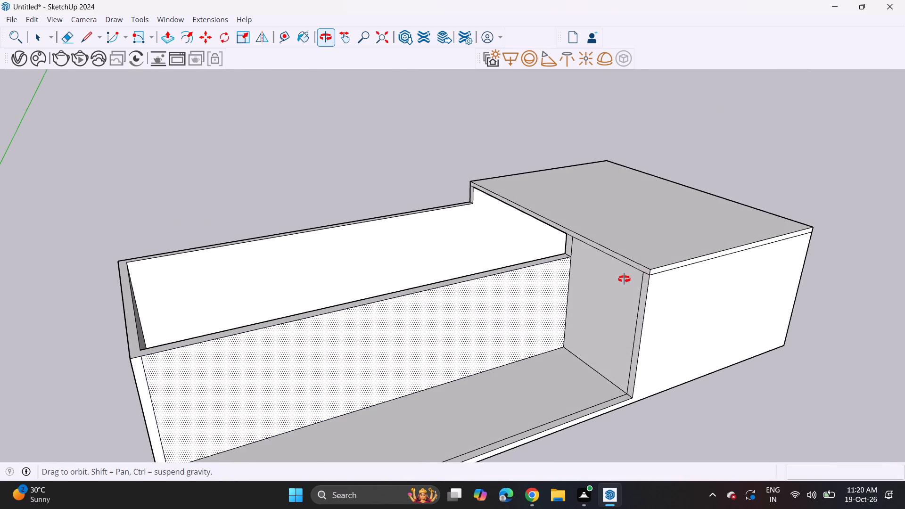
middle_click_drag(624, 279, 579, 277)
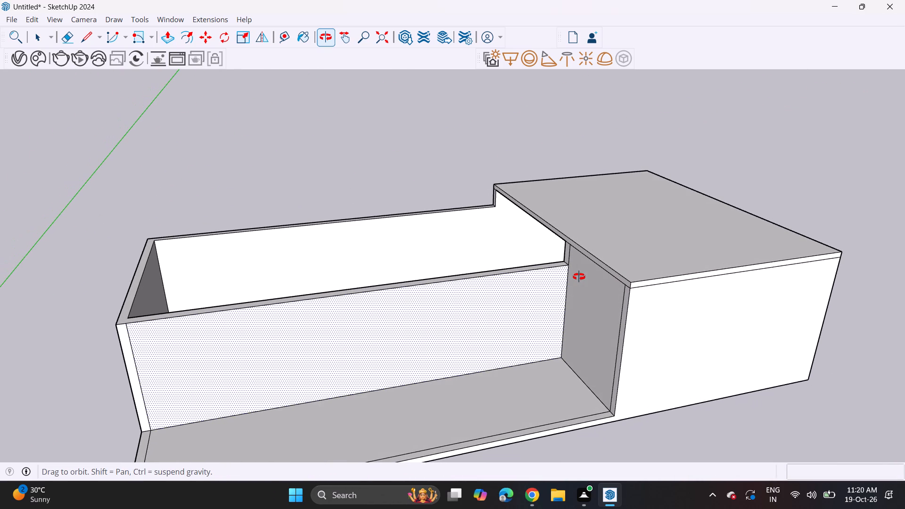
middle_click_drag(579, 277, 542, 266)
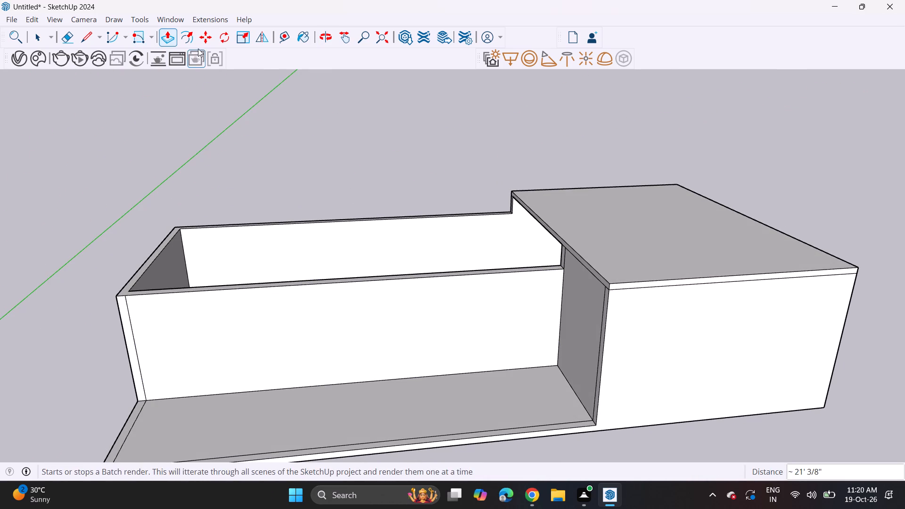
left_click(144, 33)
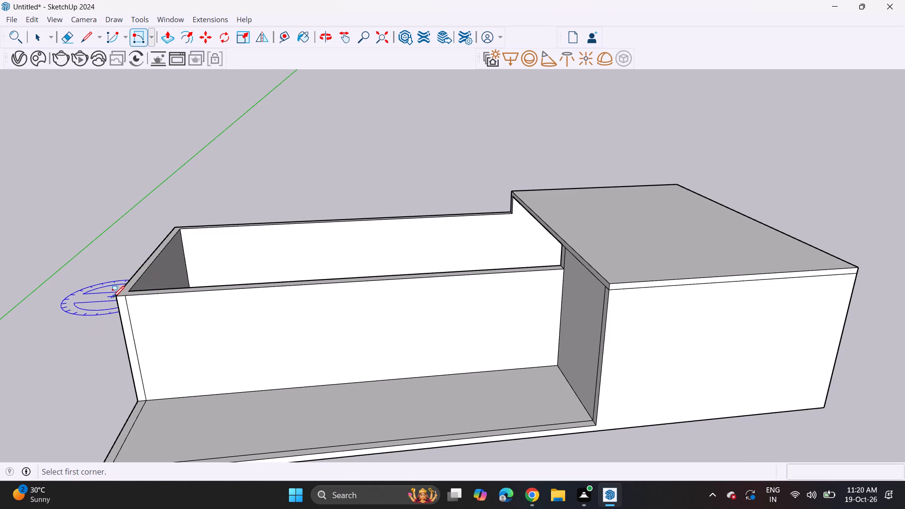
middle_click_drag(115, 296, 126, 342)
left_click(120, 326)
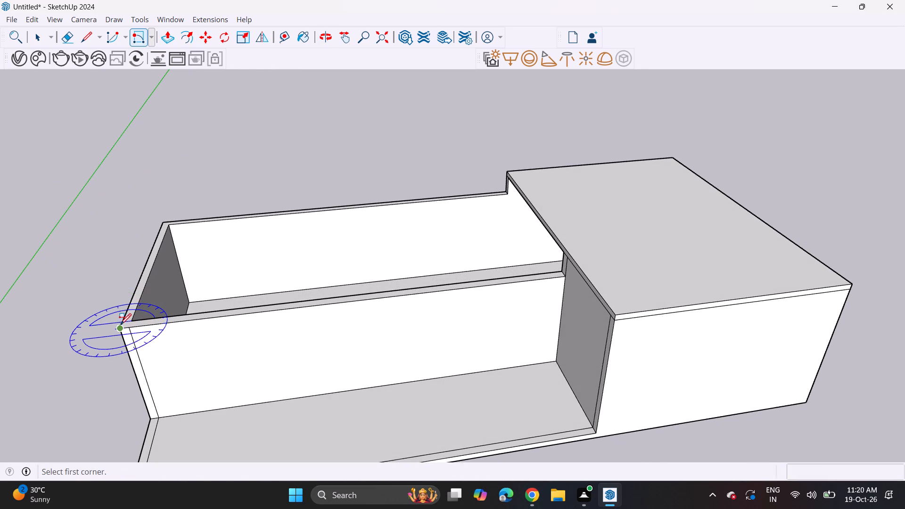
left_click(163, 221)
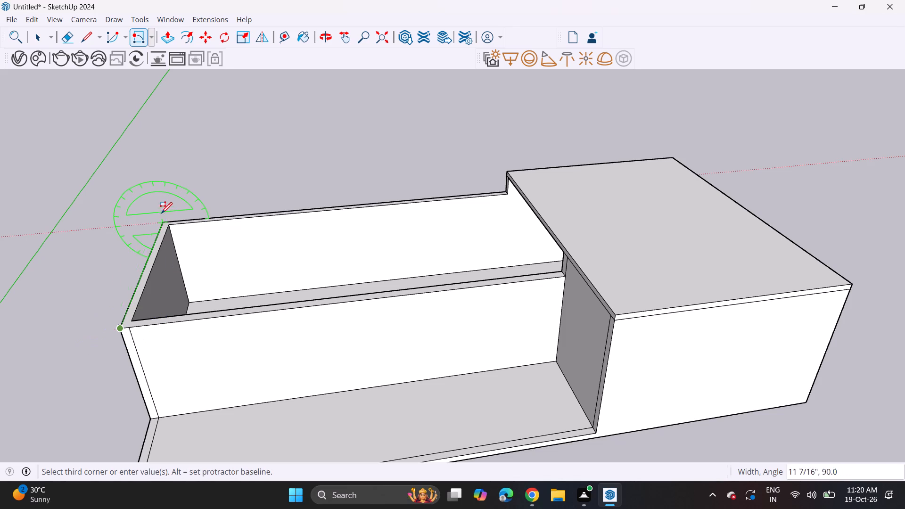
key("6")
key("Return")
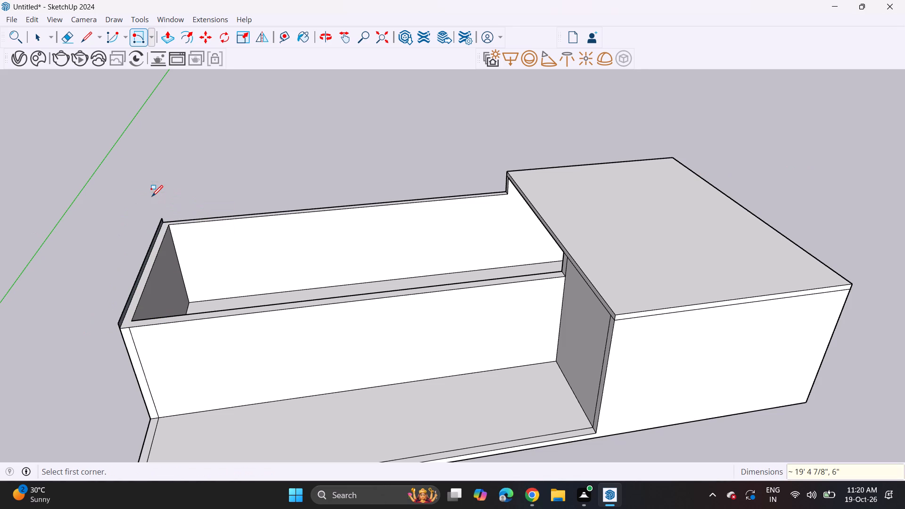
Extrude the new 6" strip about 38' 2 7/16" across the left wing to the taller block as its roof slab.
left_click(175, 44)
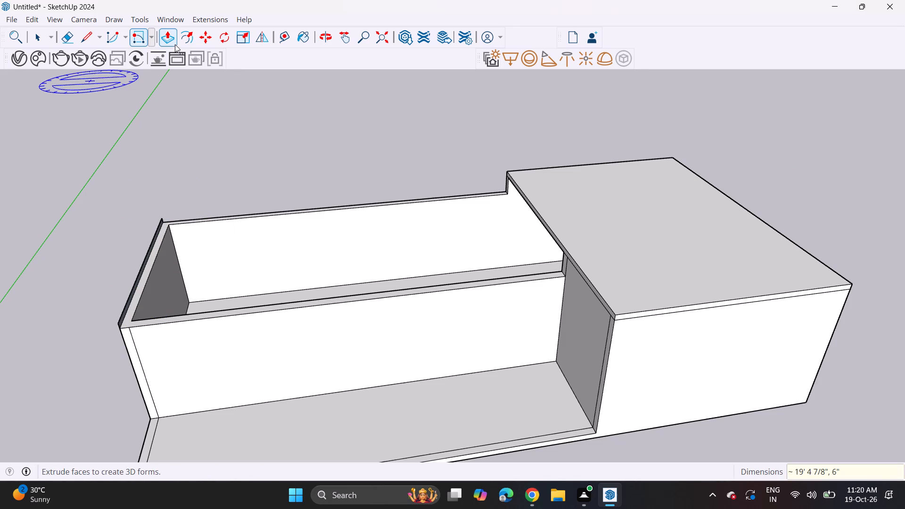
left_click(129, 302)
scroll(227, 287, "down", 3)
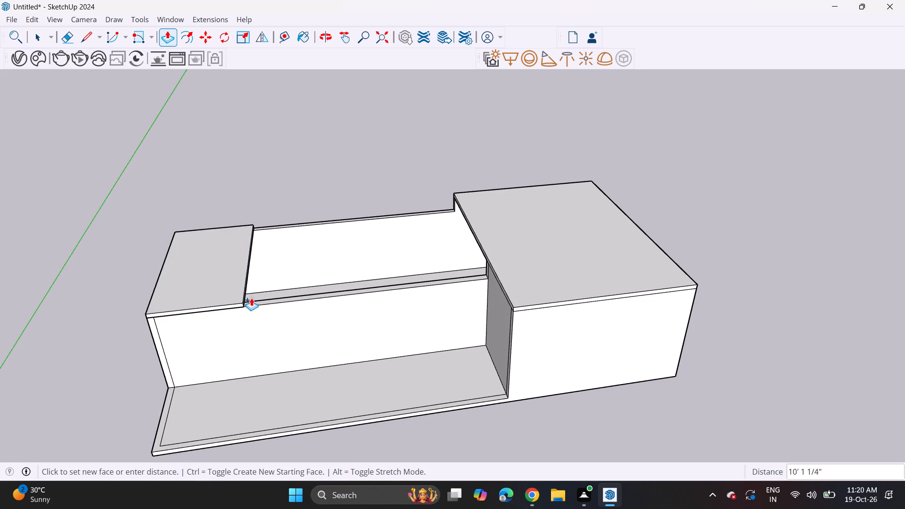
left_click(488, 282)
Draw a window rectangle about 6' 6 11/16" by 7' 1 3/16" on the left wing's front wall, right of centre.
middle_click_drag(484, 244, 485, 241)
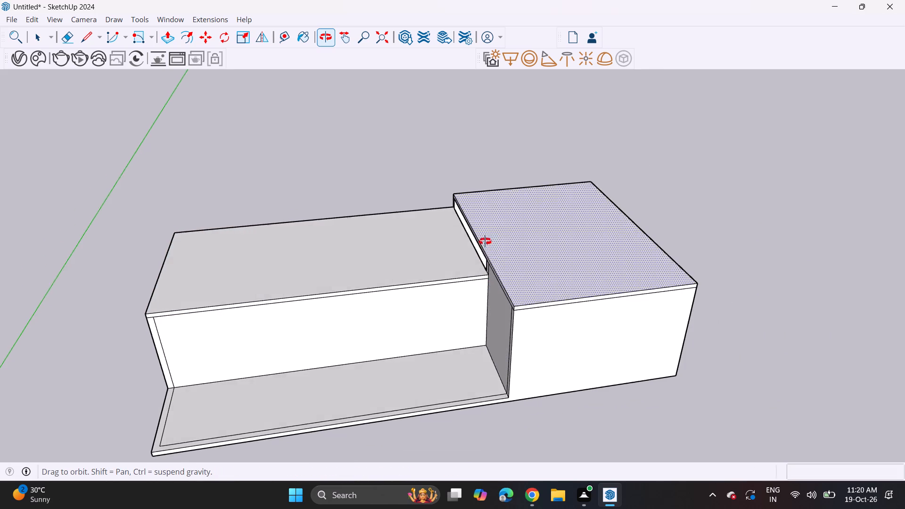
middle_click_drag(485, 241, 413, 120)
middle_click_drag(420, 116, 427, 117)
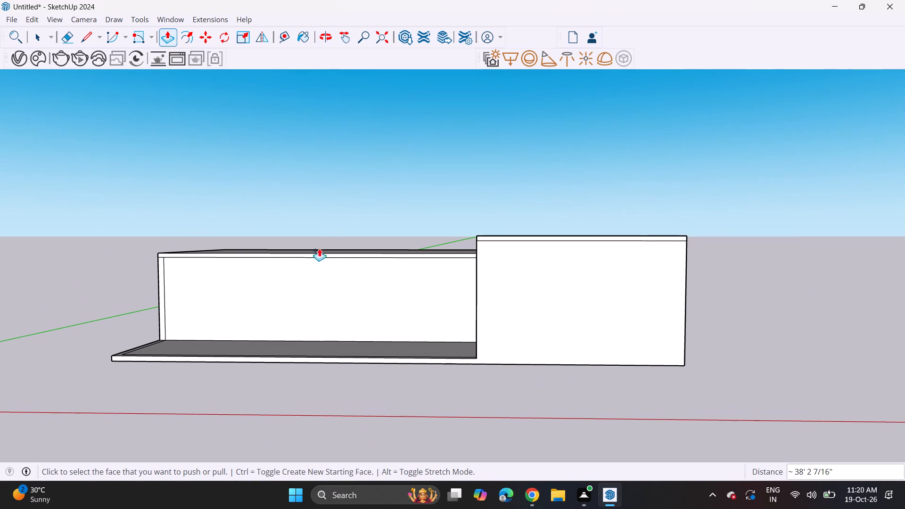
left_click(149, 35)
left_click(151, 59)
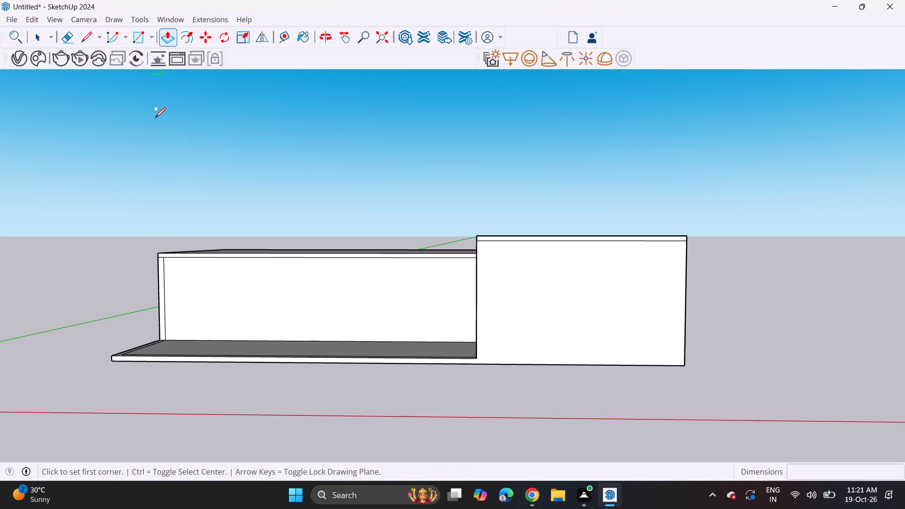
scroll(233, 337, "up", 3)
scroll(357, 292, "up", 3)
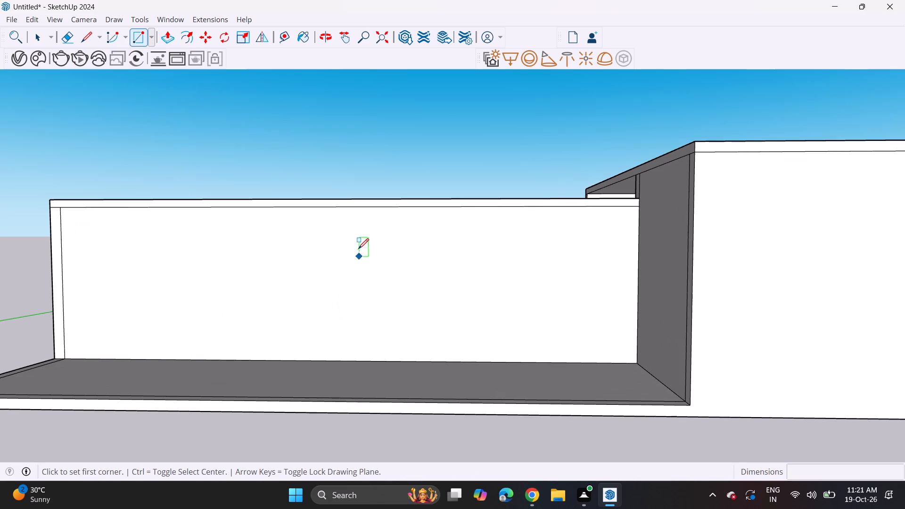
left_click(359, 219)
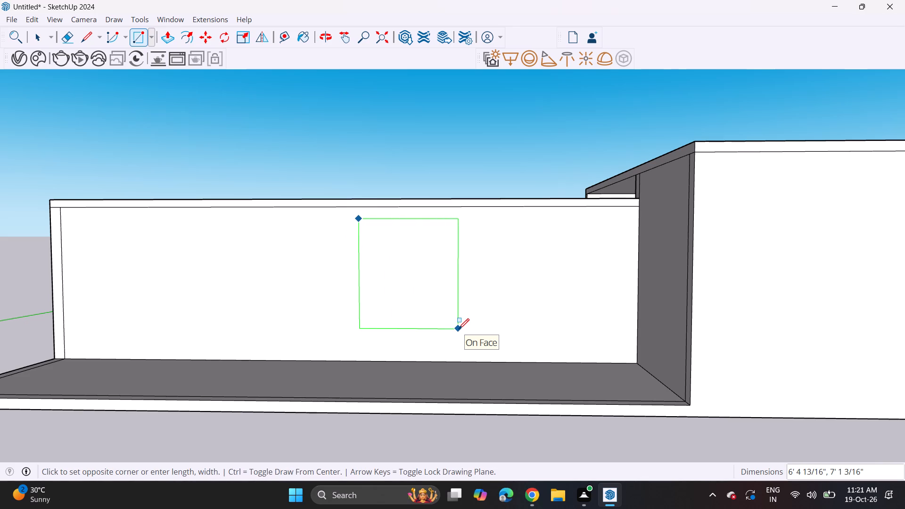
left_click(461, 329)
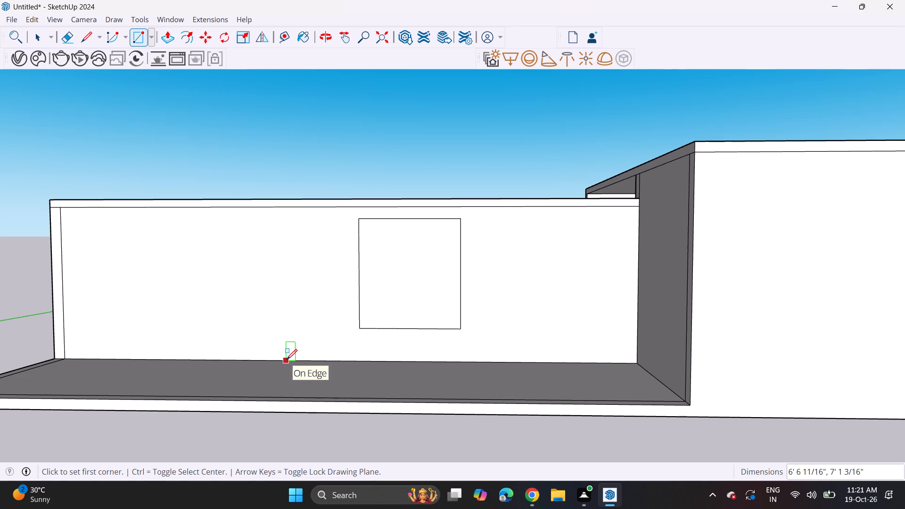
Draw a door rectangle about 5' 1/8" by 9' 3 13/16" up from the floor edge, left of the window outline.
left_click(256, 359)
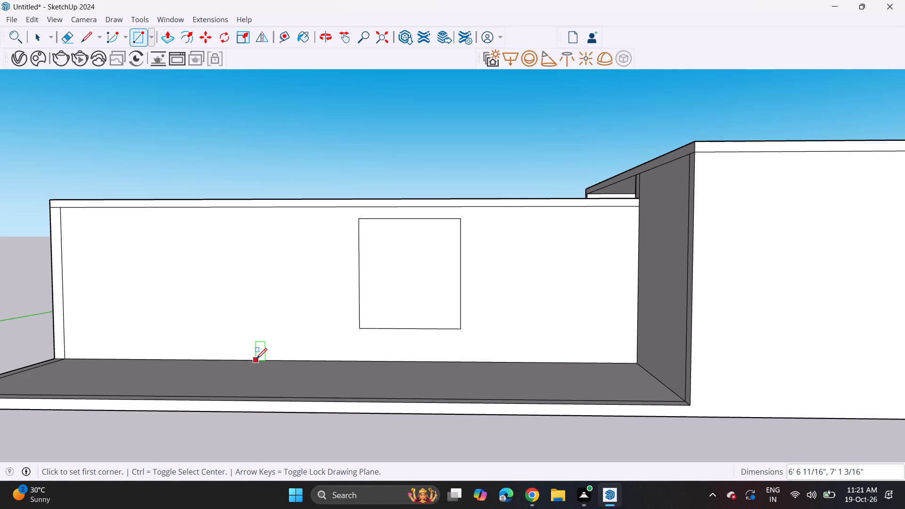
left_click(178, 218)
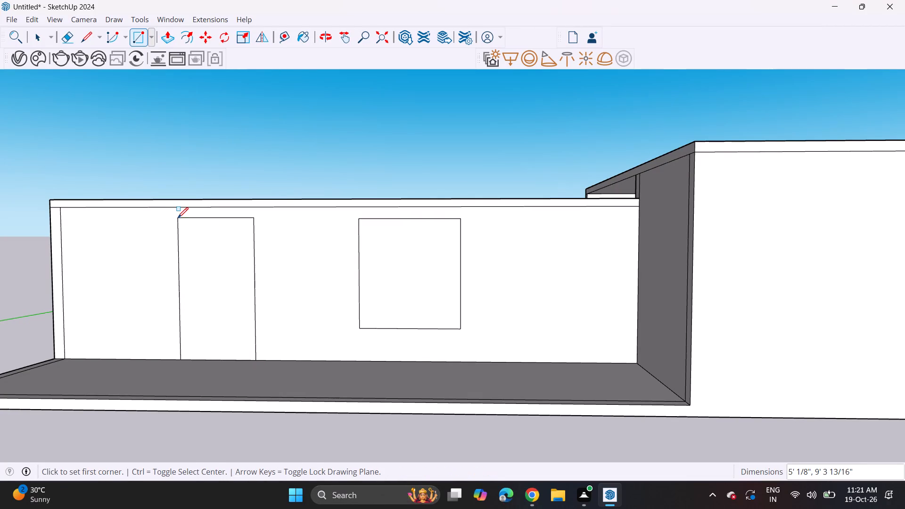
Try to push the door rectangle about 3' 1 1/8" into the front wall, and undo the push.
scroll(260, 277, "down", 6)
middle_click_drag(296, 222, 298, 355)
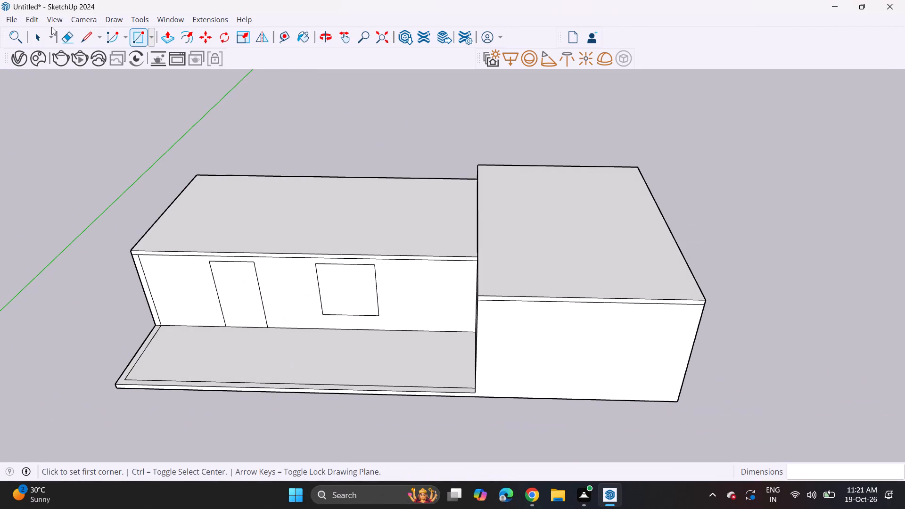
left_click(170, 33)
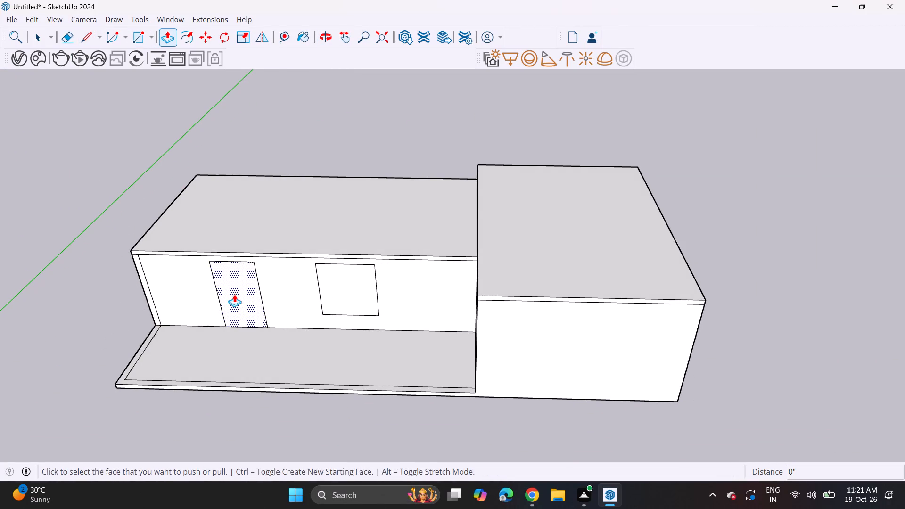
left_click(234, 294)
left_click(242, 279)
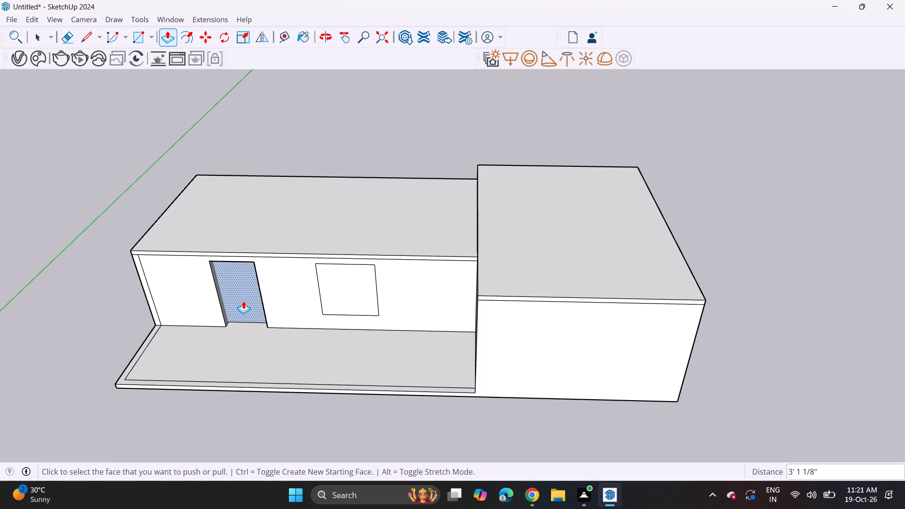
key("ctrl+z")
Cut the door and window openings through the left wing's front wall with Push/Pull.
left_click(239, 314)
middle_click_drag(239, 293, 367, 246)
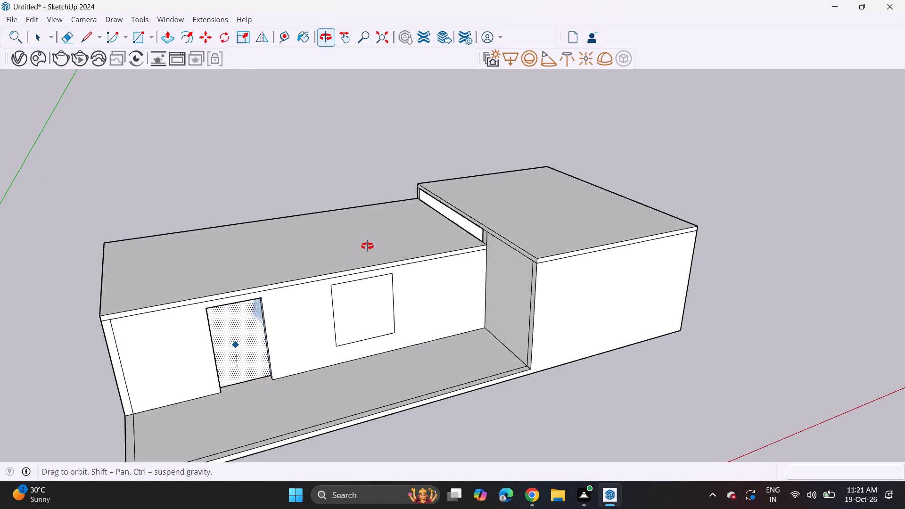
middle_click_drag(367, 246, 367, 247)
left_click(233, 339)
double_click(354, 311)
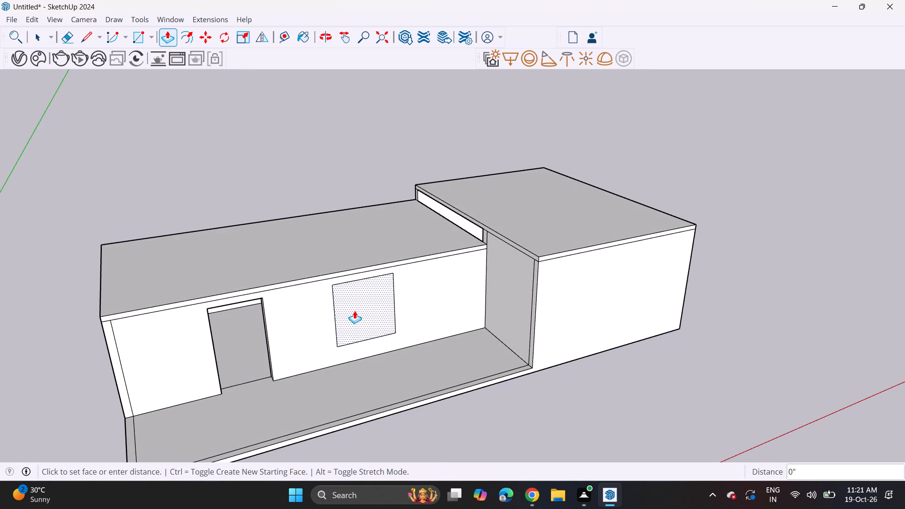
Draw a narrow upright window rectangle, about 2' 8" by 6' 7", near the outer end of the right-hand block's front wall.
middle_click_drag(368, 315, 236, 218)
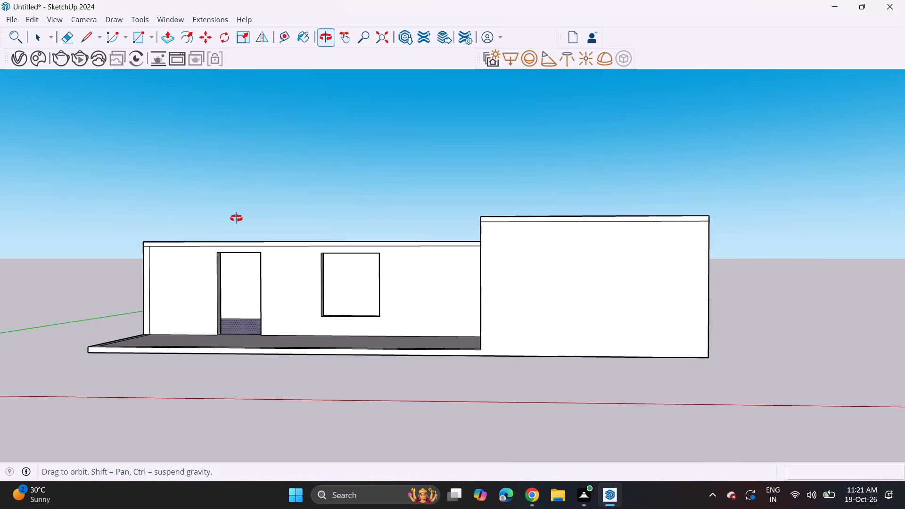
middle_click_drag(236, 218, 247, 217)
scroll(247, 217, "down", 2)
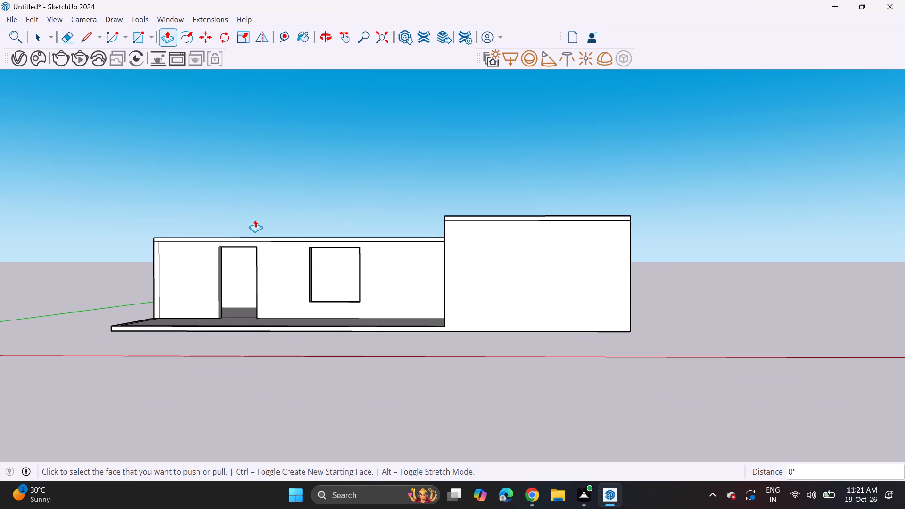
left_click(143, 37)
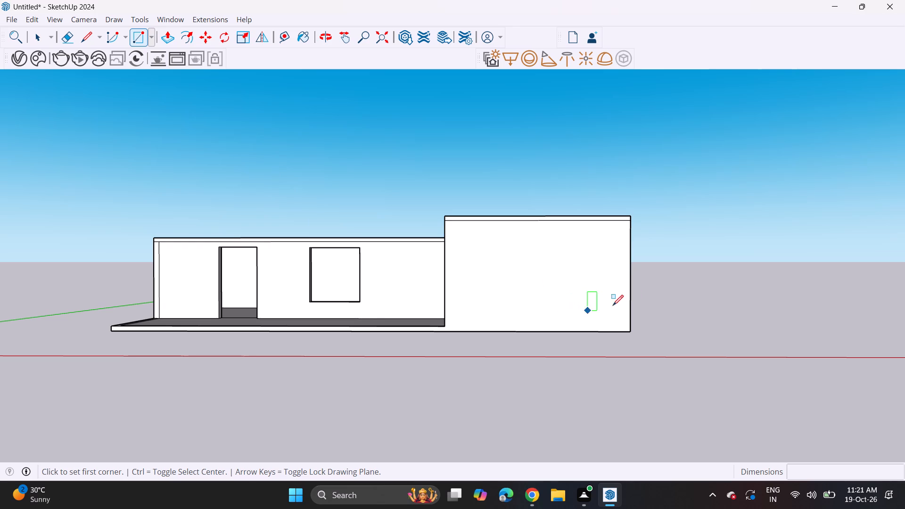
left_click(619, 306)
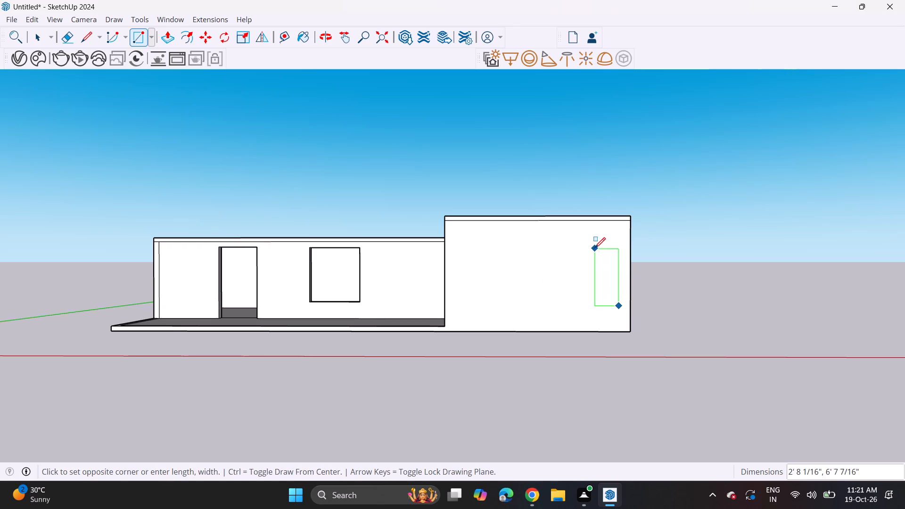
left_click(596, 246)
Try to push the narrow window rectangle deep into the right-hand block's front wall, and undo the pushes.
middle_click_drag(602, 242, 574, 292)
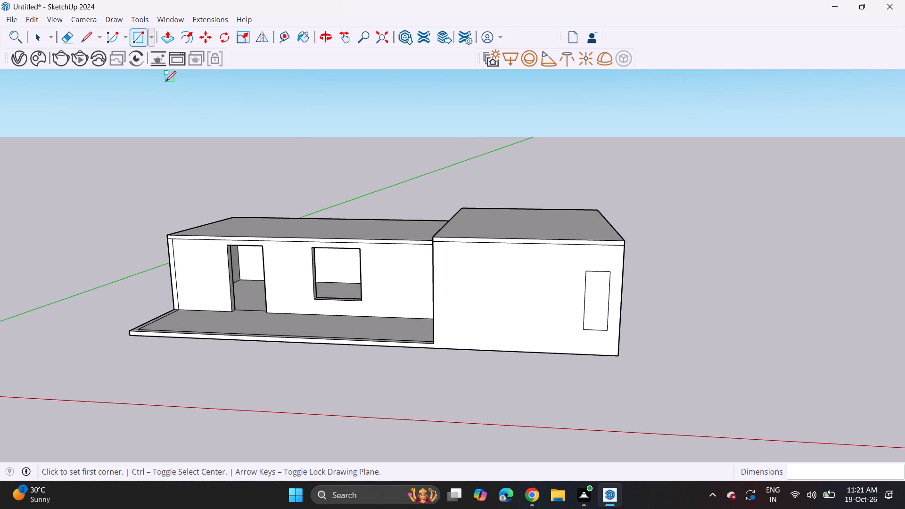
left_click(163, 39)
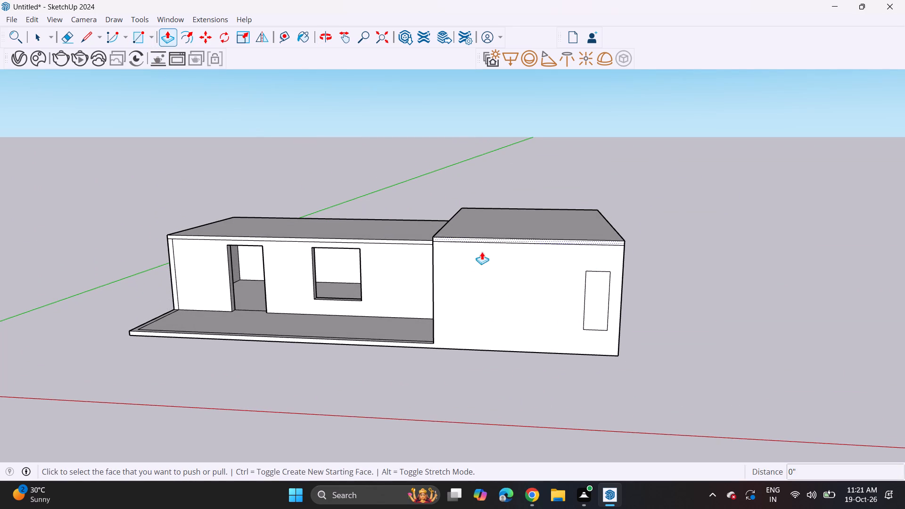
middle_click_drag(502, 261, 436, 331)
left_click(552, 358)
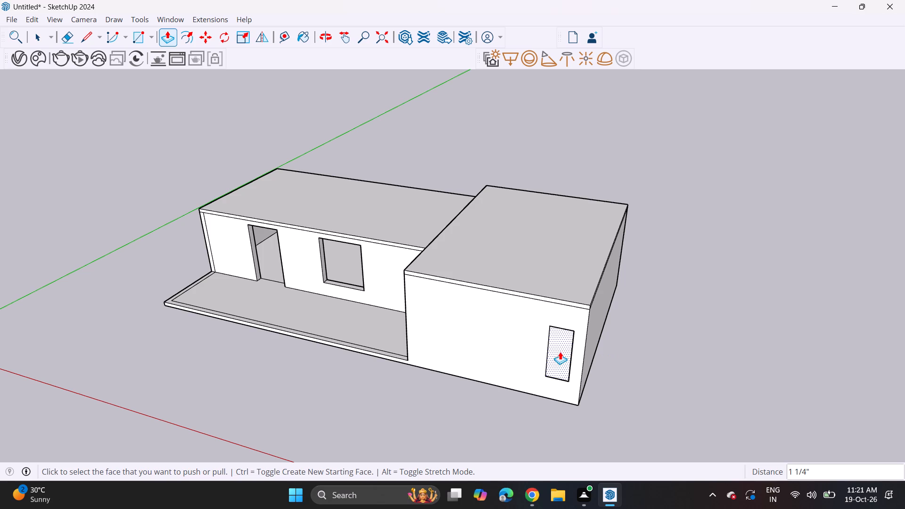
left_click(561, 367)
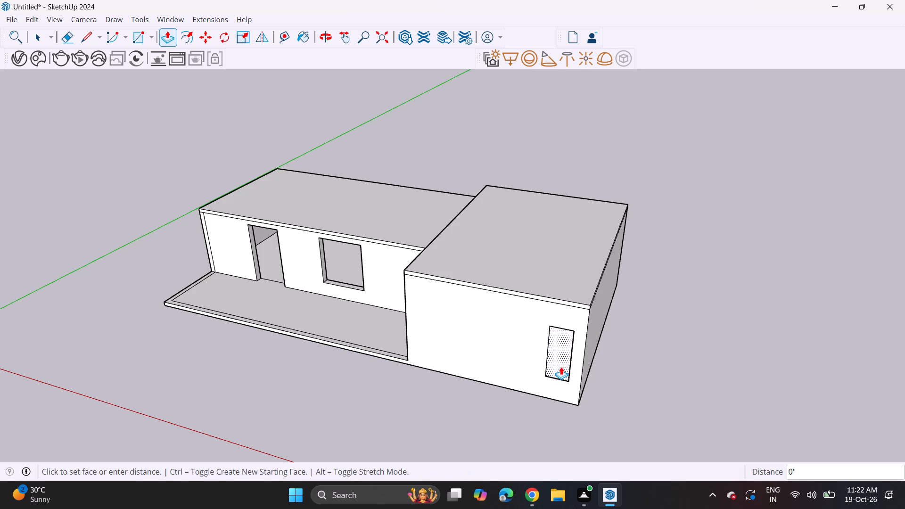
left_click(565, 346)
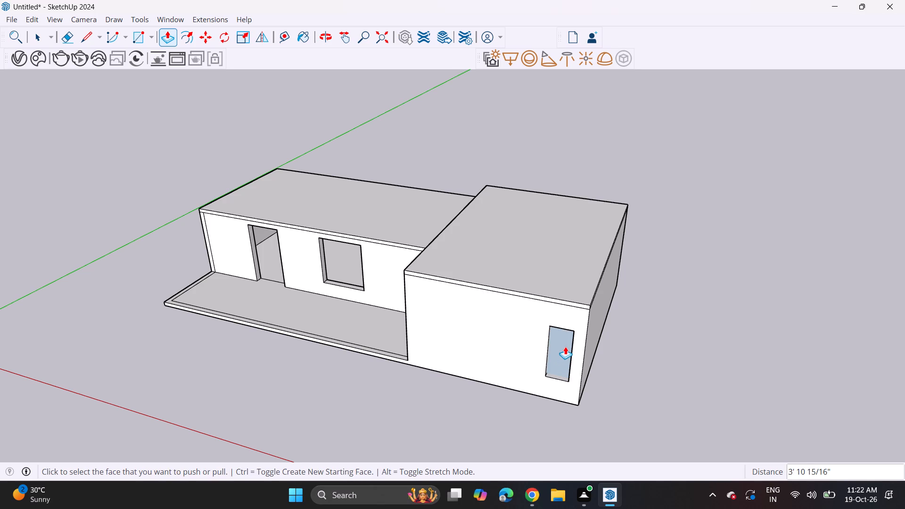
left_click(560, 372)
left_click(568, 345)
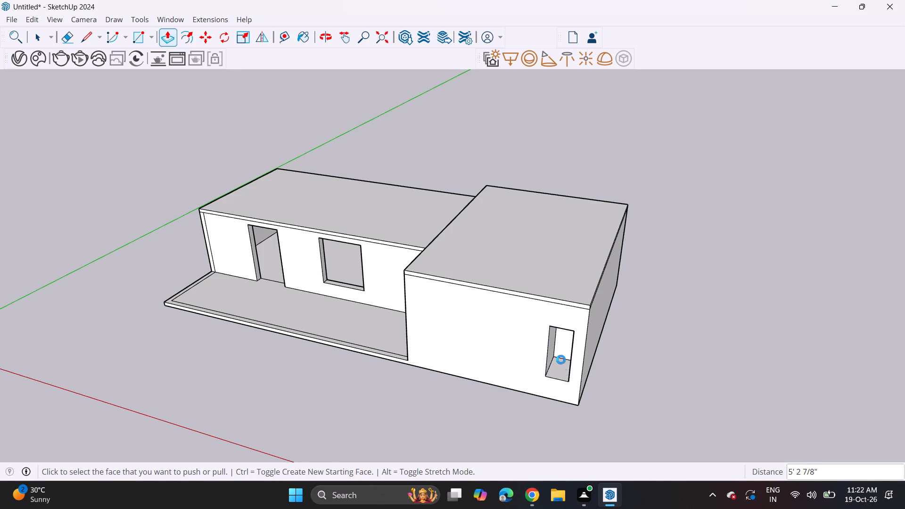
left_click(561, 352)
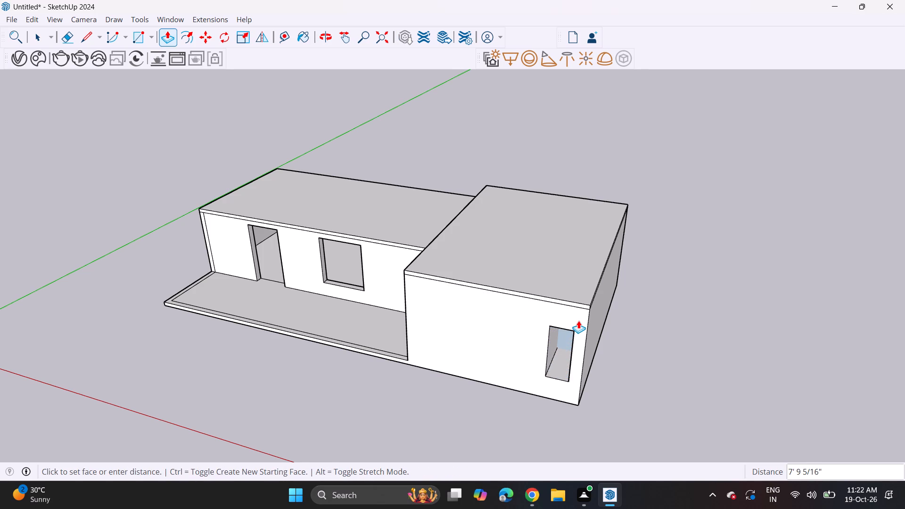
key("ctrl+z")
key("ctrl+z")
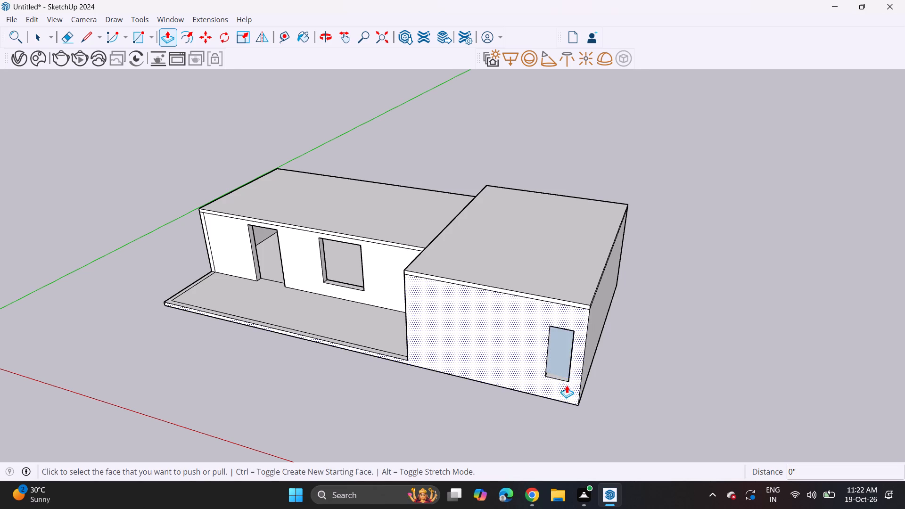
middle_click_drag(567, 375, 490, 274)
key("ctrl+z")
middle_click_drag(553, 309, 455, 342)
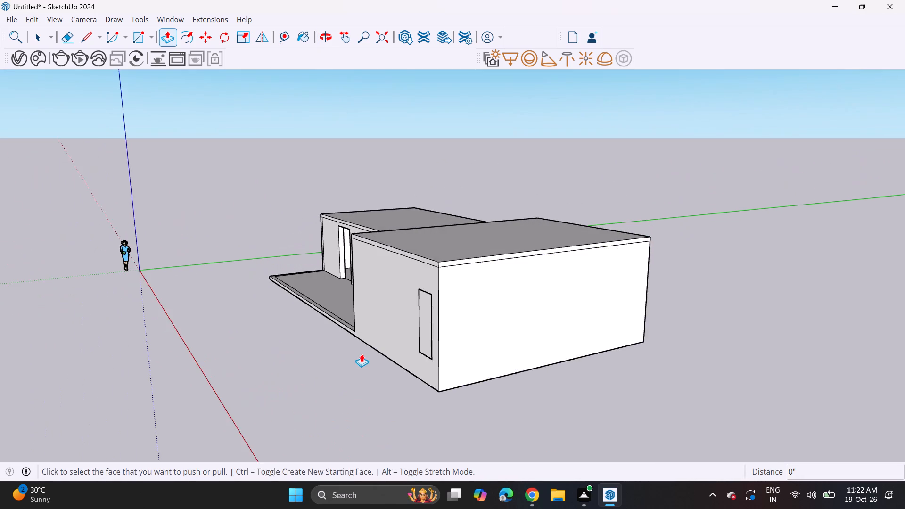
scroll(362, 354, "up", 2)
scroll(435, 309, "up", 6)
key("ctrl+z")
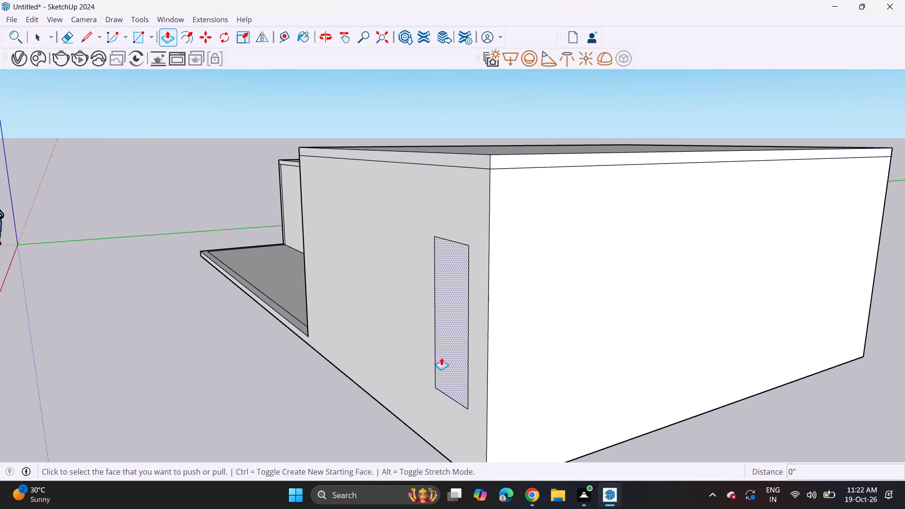
Cut the narrow window opening through the right-hand block's front wall with Push/Pull, about 8 3/8" deep.
left_click(441, 357)
left_click(457, 344)
Draw a line about 19' 4 7/8" along the base of the left wing's outer side wall, separating the floor slab's edge.
middle_click_drag(457, 344, 466, 337)
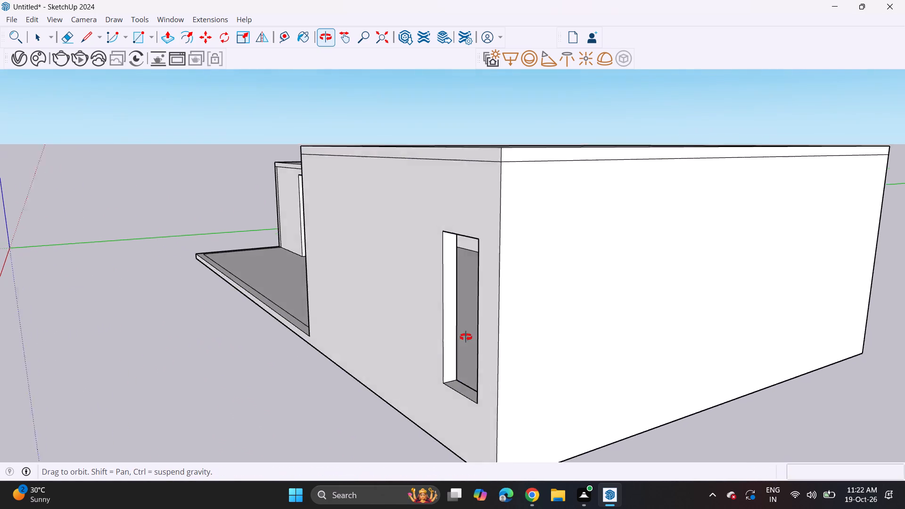
middle_click_drag(466, 337, 607, 357)
scroll(606, 357, "down", 4)
middle_click_drag(561, 377, 639, 337)
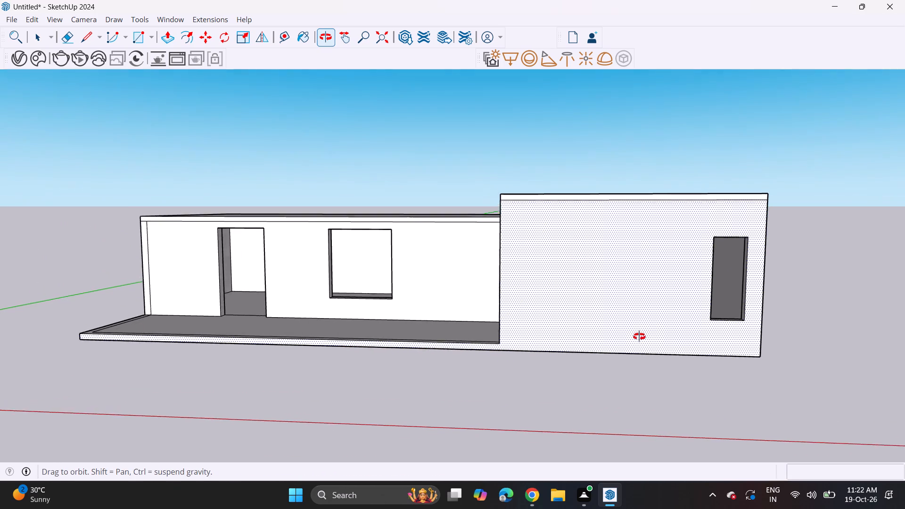
middle_click_drag(639, 337, 647, 335)
scroll(636, 336, "down", 3)
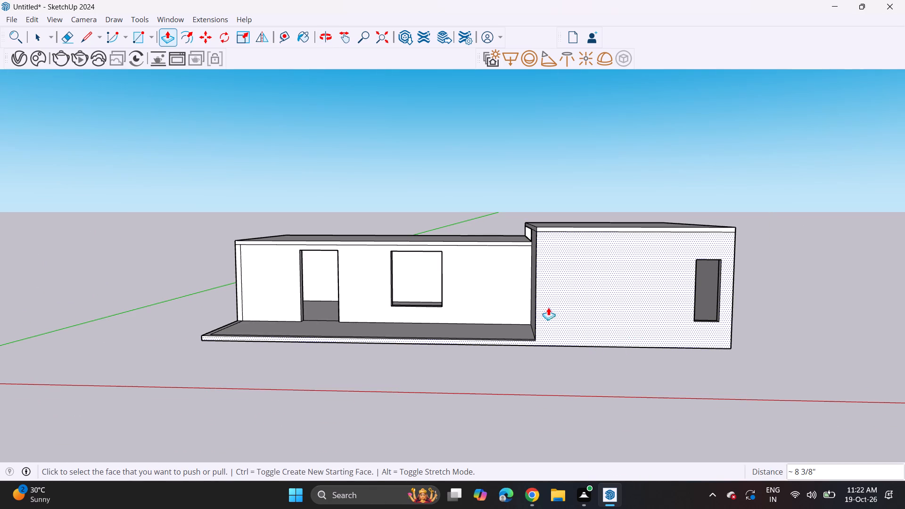
middle_click_drag(133, 259, 284, 272)
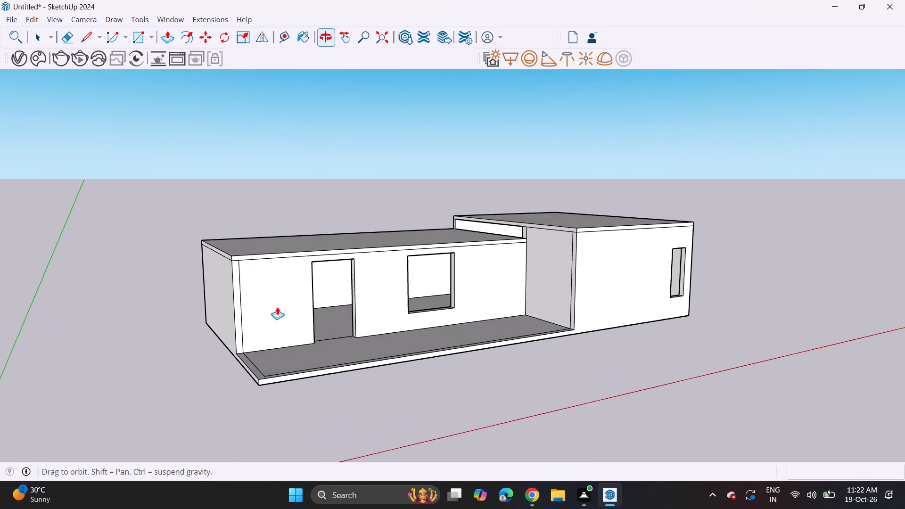
scroll(248, 403, "up", 3)
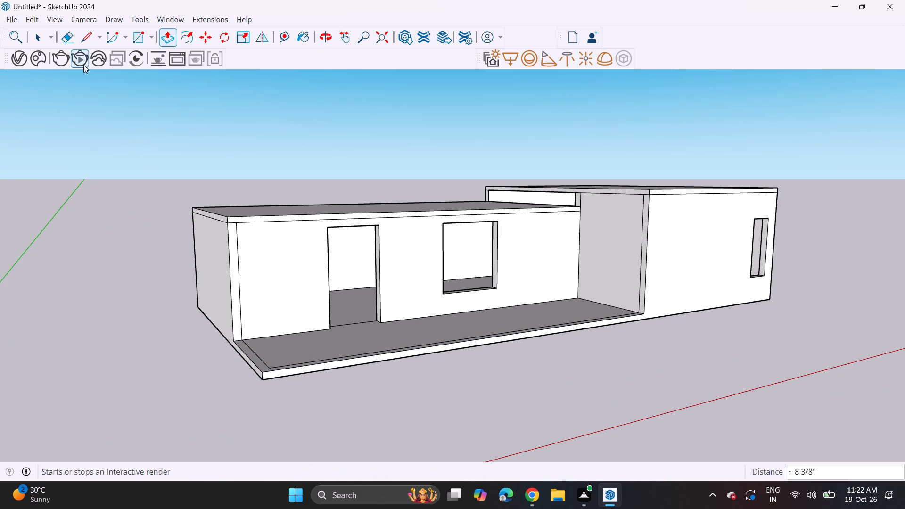
left_click(83, 36)
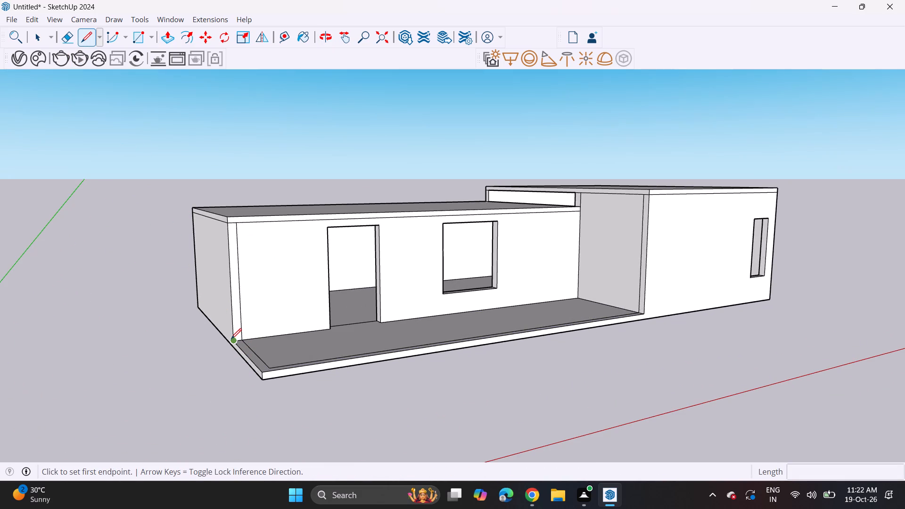
left_click(231, 339)
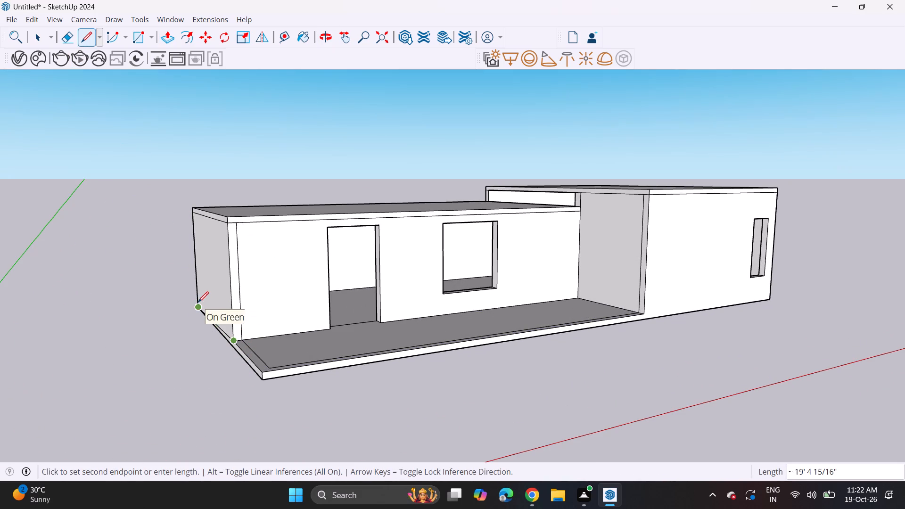
left_click(198, 299)
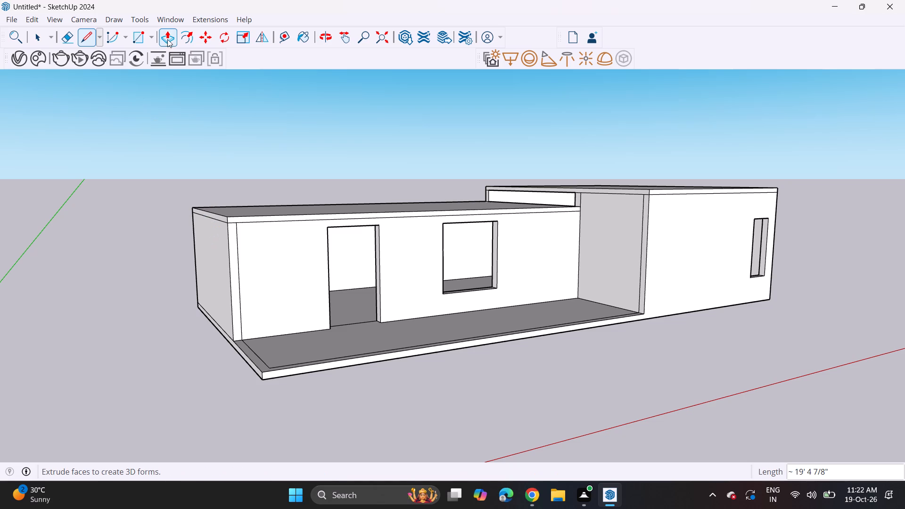
Pull the floor slab's side edge outward about 8' 3 15/16" beyond the left wing's outer wall.
left_click(168, 38)
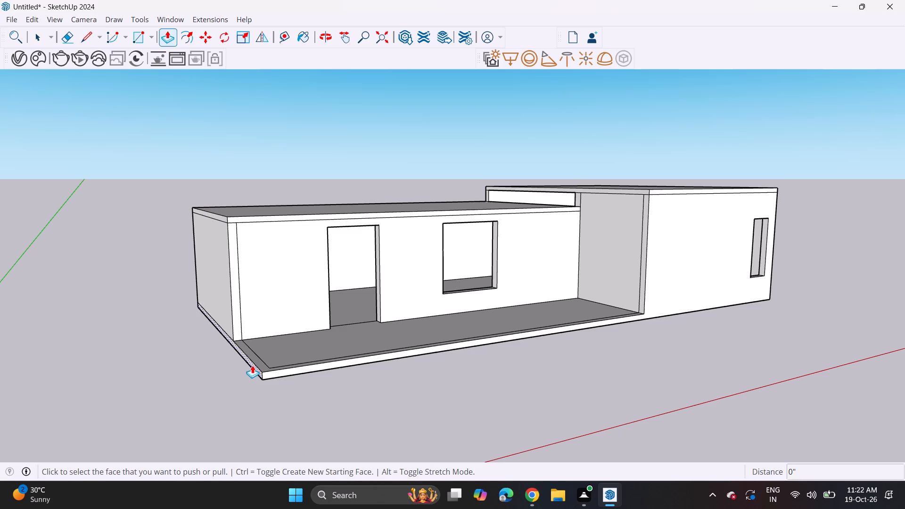
left_click(252, 365)
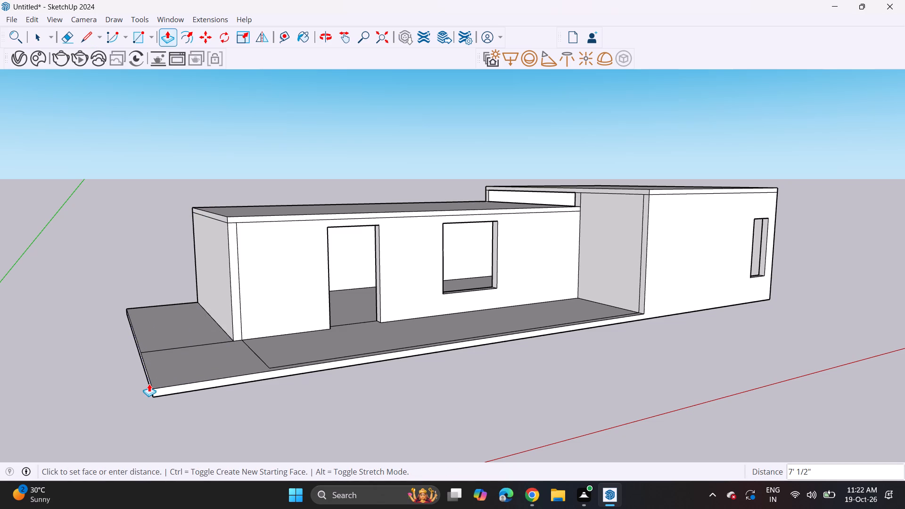
left_click(129, 392)
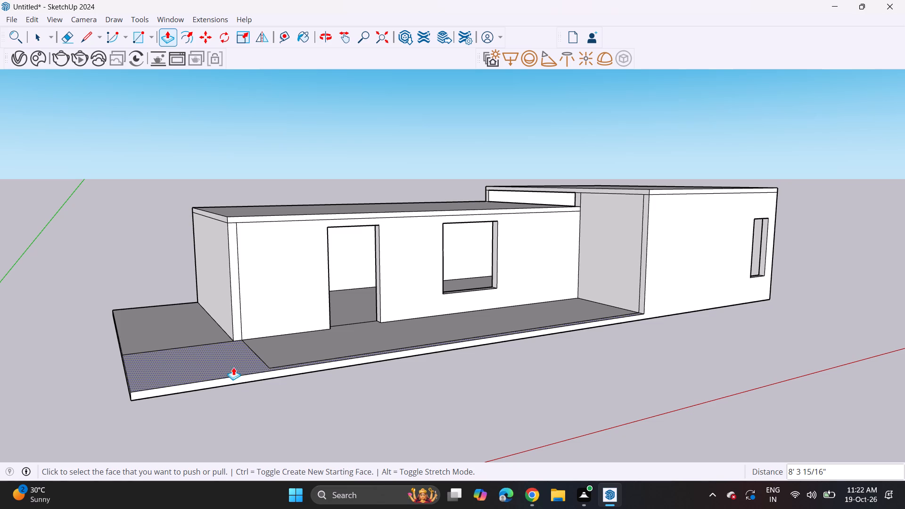
Extend the left wing's roof slab sideways about 8' 3 15/16" to align with the extended floor slab's outer edge.
middle_click_drag(282, 323, 265, 325)
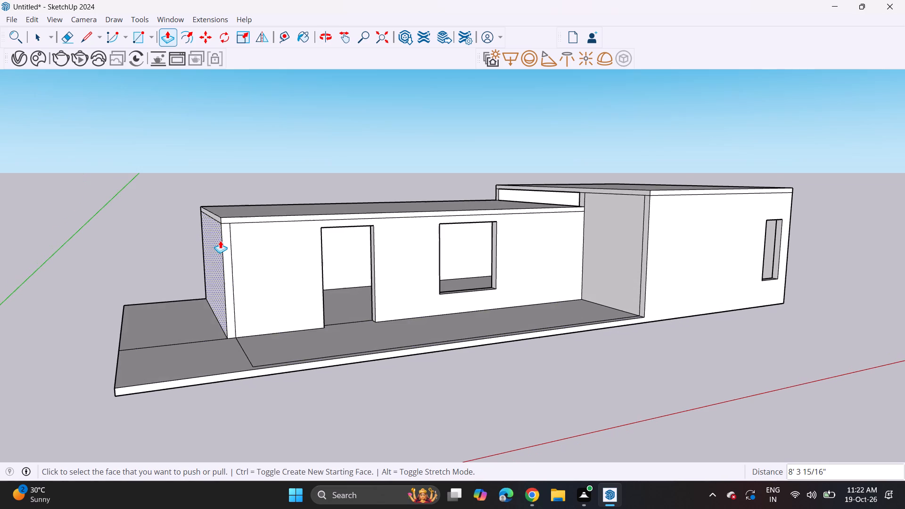
left_click(217, 216)
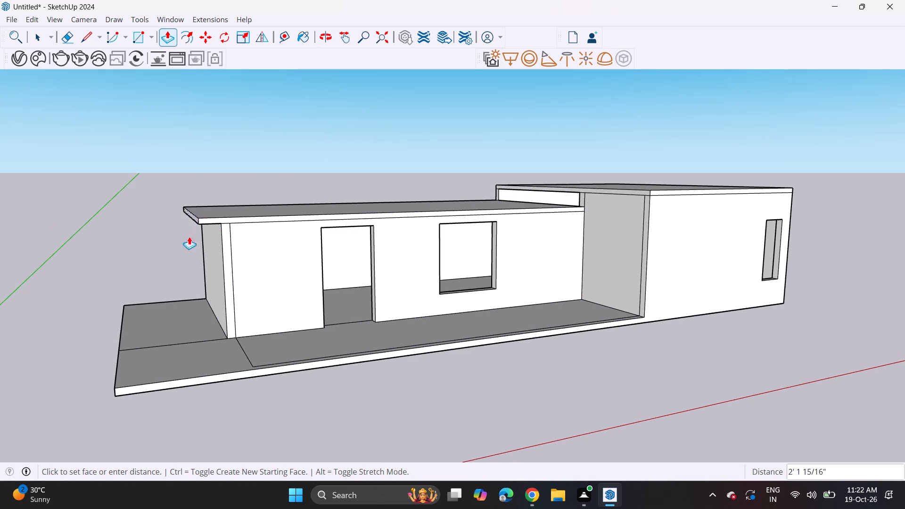
left_click(117, 385)
Extend the left wing's roof slab forward about 9' 2 15/16" to align with the floor slab's front edge.
middle_click_drag(611, 202, 376, 245)
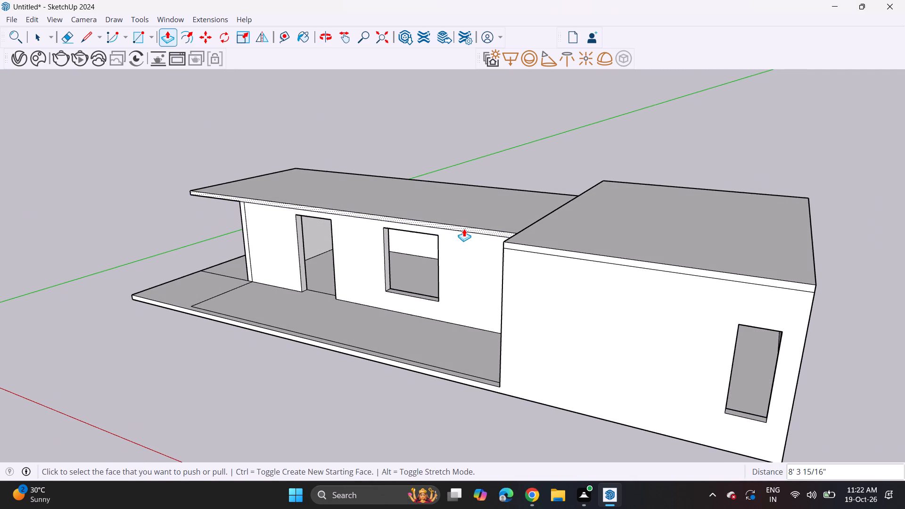
left_click(464, 229)
left_click(502, 384)
Draw a column rectangle about 6' 4 7/8" by 1' 3 5/16" on the roof overhang's underside, along its outer side edge.
middle_click_drag(113, 280, 124, 276)
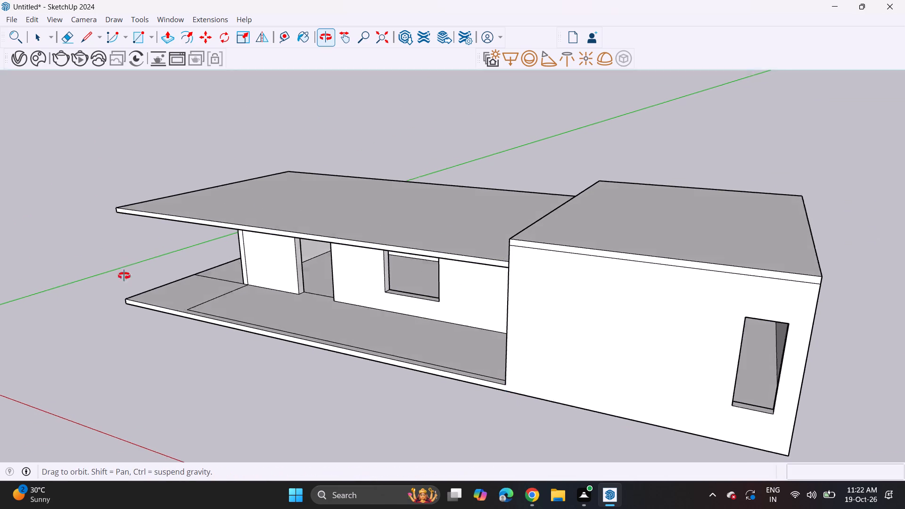
middle_click_drag(124, 276, 203, 228)
scroll(150, 256, "up", 1)
middle_click_drag(204, 228, 222, 230)
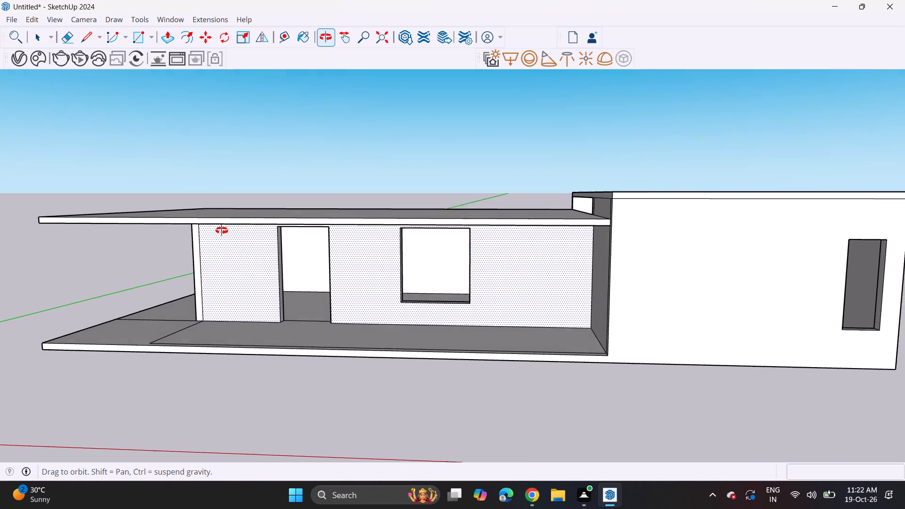
middle_click_drag(222, 230, 309, 208)
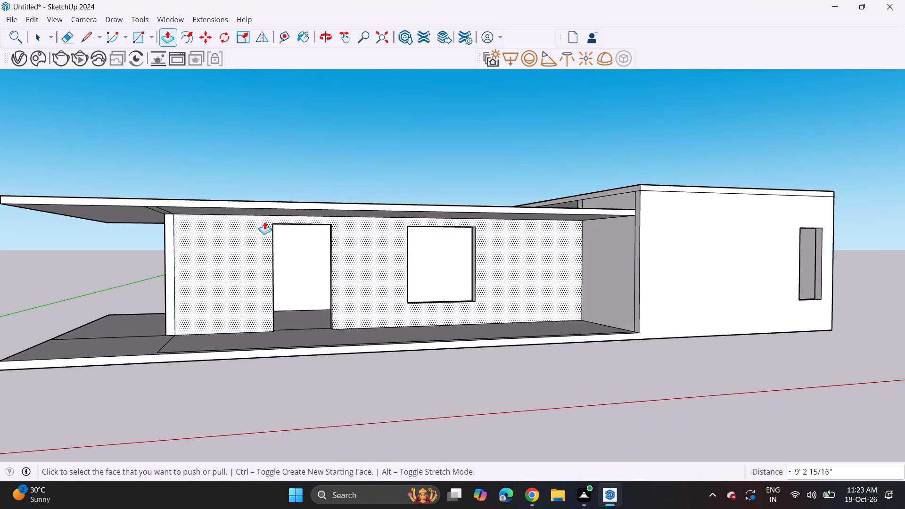
middle_click_drag(264, 222, 177, 216)
scroll(188, 213, "down", 2)
middle_click_drag(178, 276, 219, 287)
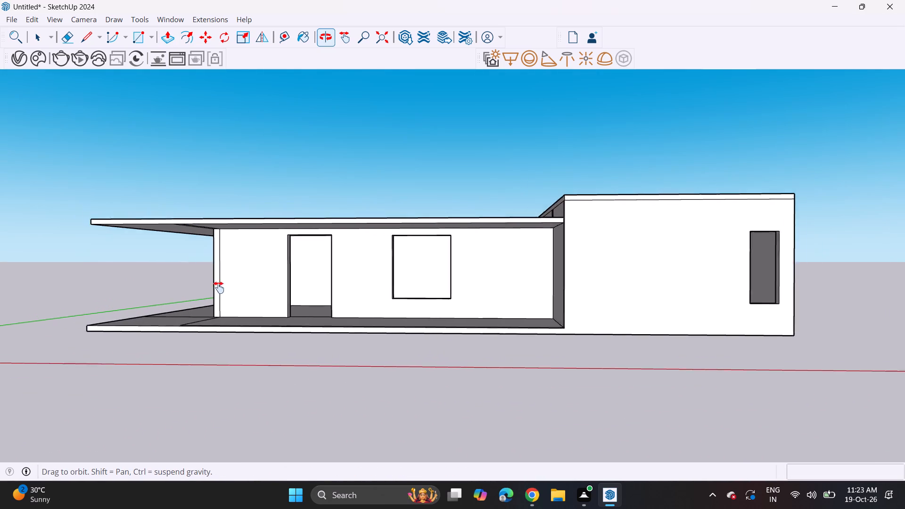
middle_click_drag(219, 287, 241, 294)
middle_click_drag(111, 223, 394, 212)
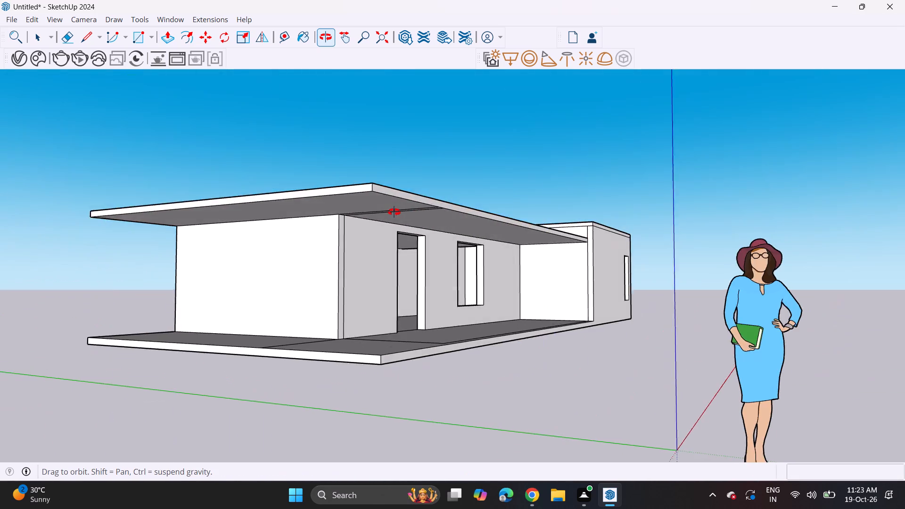
middle_click_drag(394, 212, 380, 169)
left_click(139, 36)
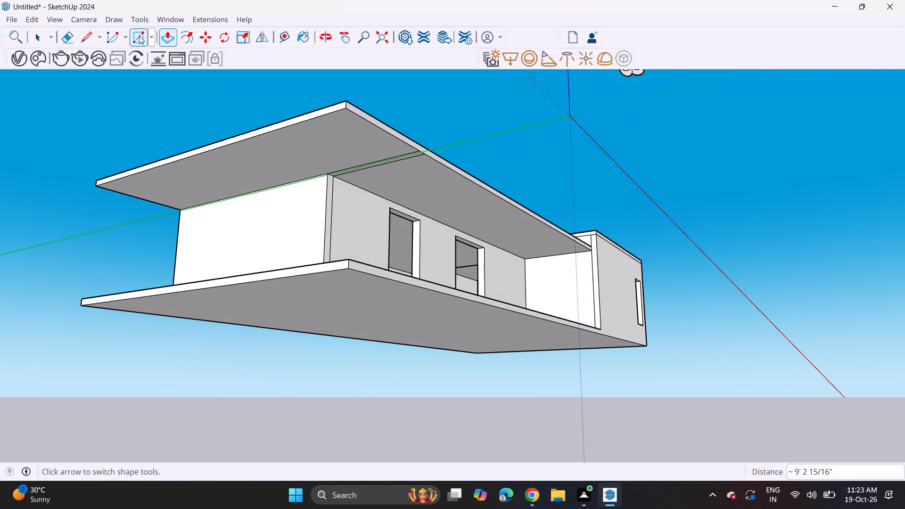
scroll(168, 115, "up", 4)
scroll(194, 169, "up", 9)
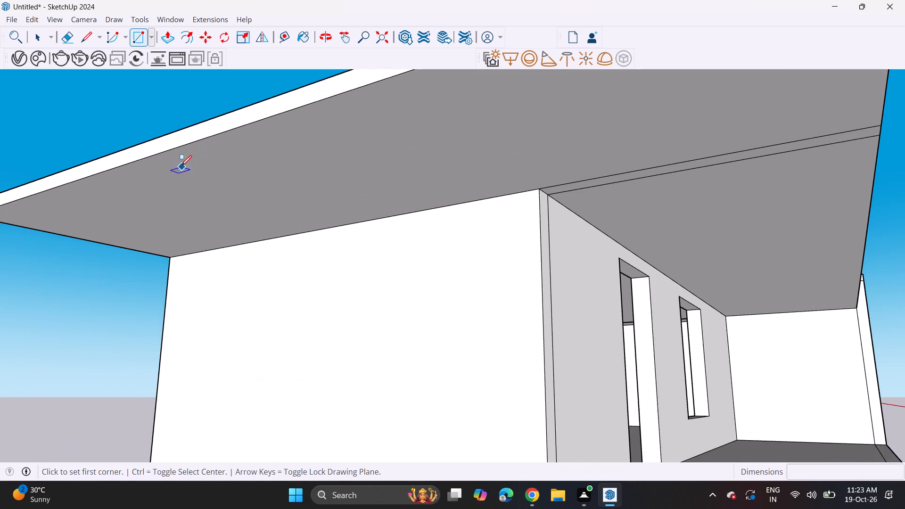
left_click(155, 154)
scroll(310, 123, "down", 7)
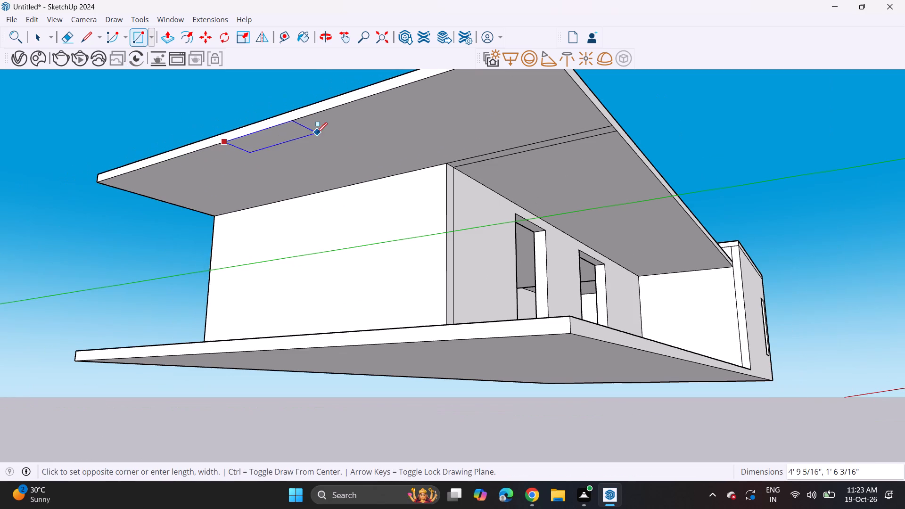
left_click(338, 123)
Extrude the column rectangle on the roof overhang's underside down 10' to the floor slab.
middle_click_drag(343, 129, 339, 131)
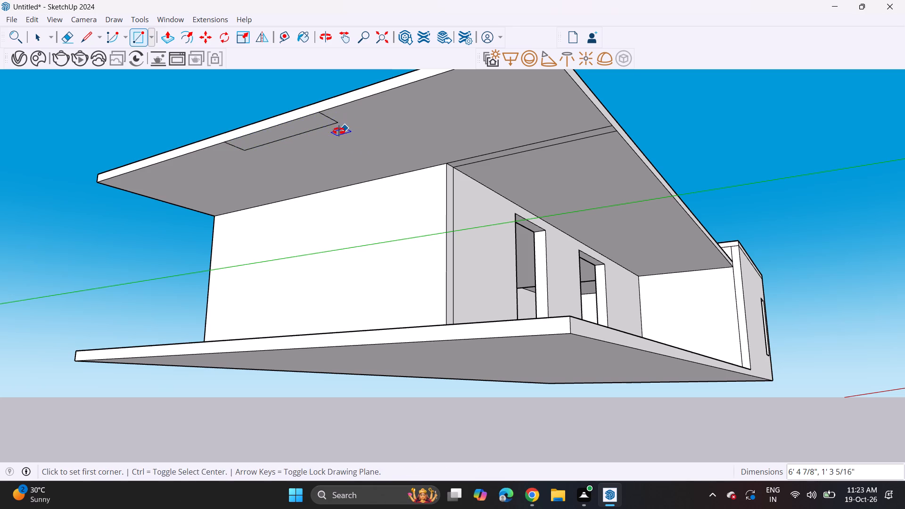
middle_click_drag(339, 131, 142, 179)
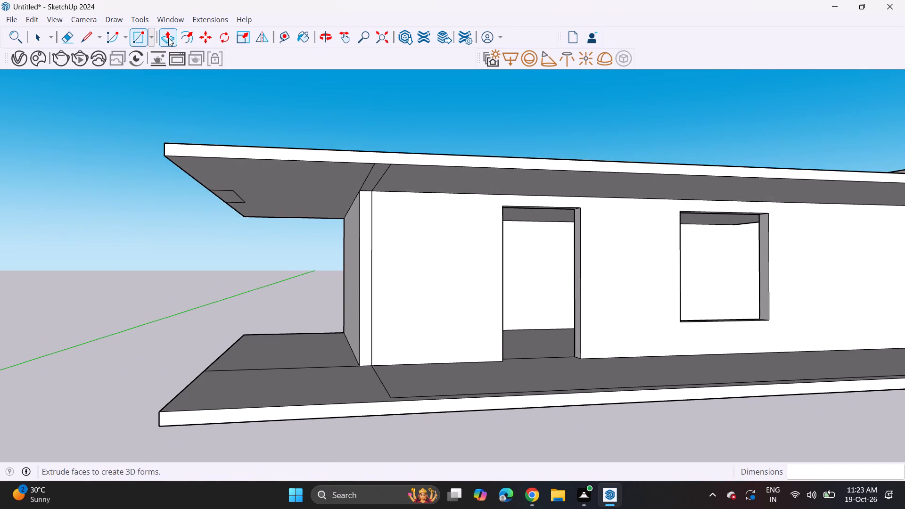
left_click(168, 38)
left_click(223, 194)
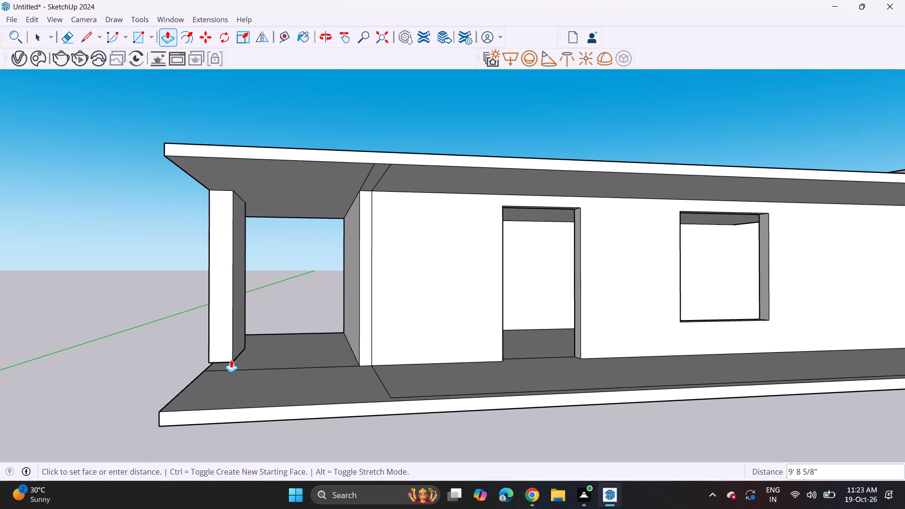
left_click(232, 374)
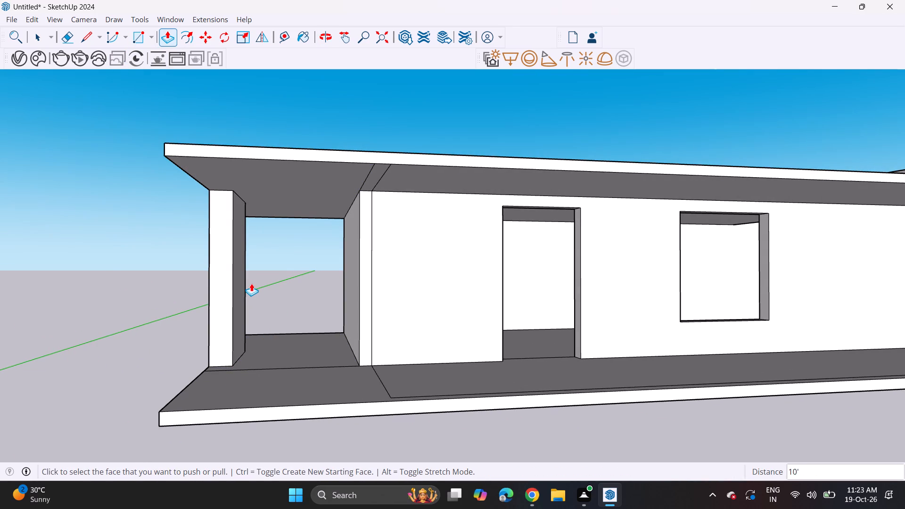
Thicken the new column by pulling its inner long face about 9 3/8" toward the left wing.
middle_click_drag(203, 286, 160, 293)
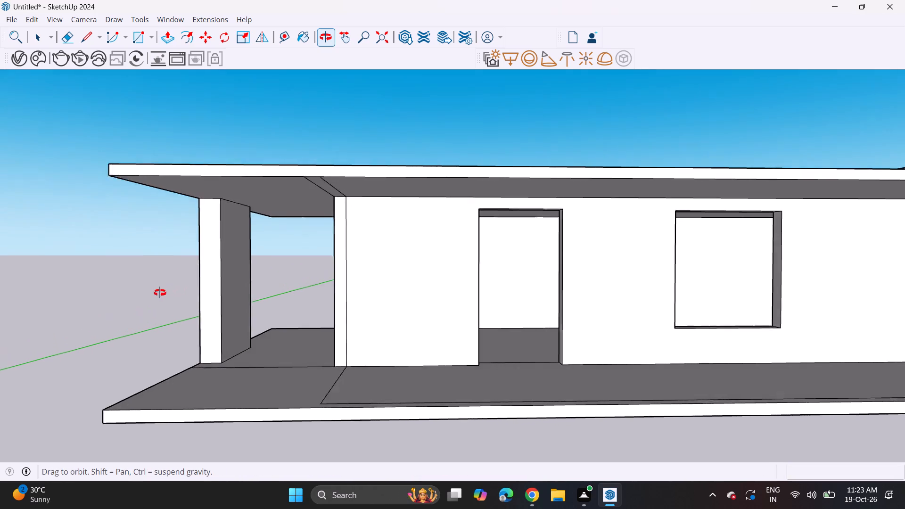
middle_click_drag(160, 293, 134, 299)
left_click(213, 327)
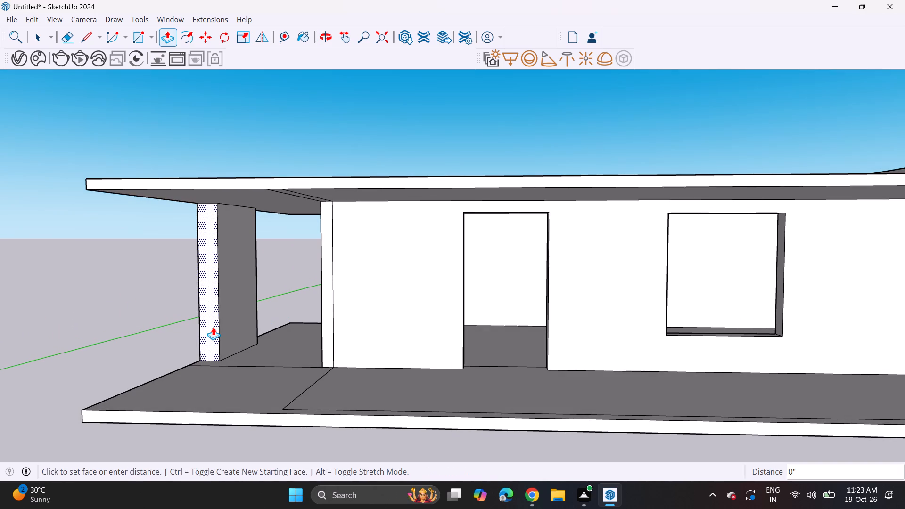
key("Escape")
left_click(230, 330)
left_click(241, 336)
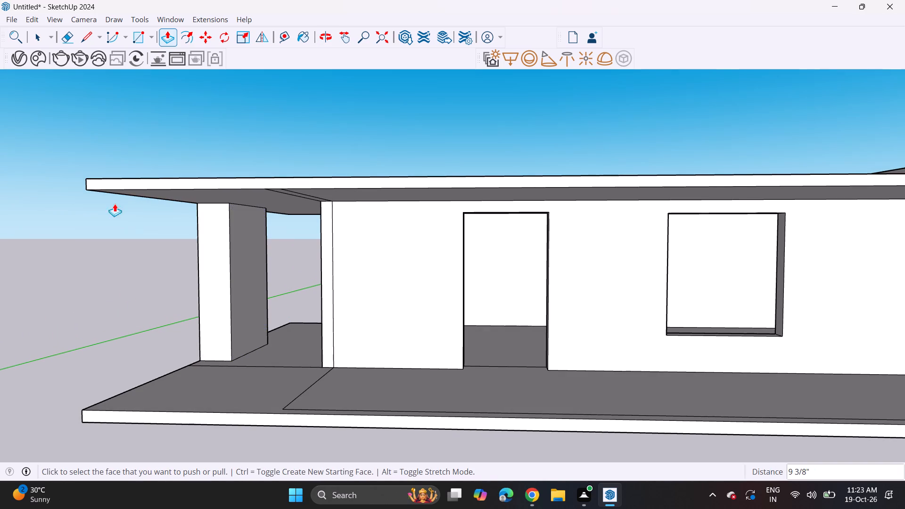
Draw a column rectangle about 1' 5 3/4" by 1' 10 7/16" at the front outer corner of the roof overhang's underside.
left_click(134, 37)
scroll(123, 225, "up", 4)
middle_click_drag(120, 221, 107, 147)
scroll(115, 202, "up", 1)
middle_click_drag(127, 119, 147, 200)
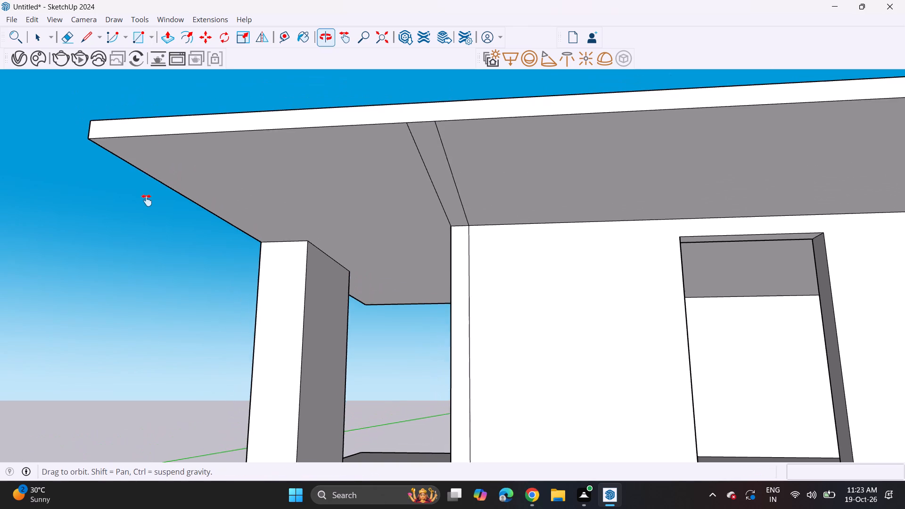
middle_click_drag(147, 200, 147, 201)
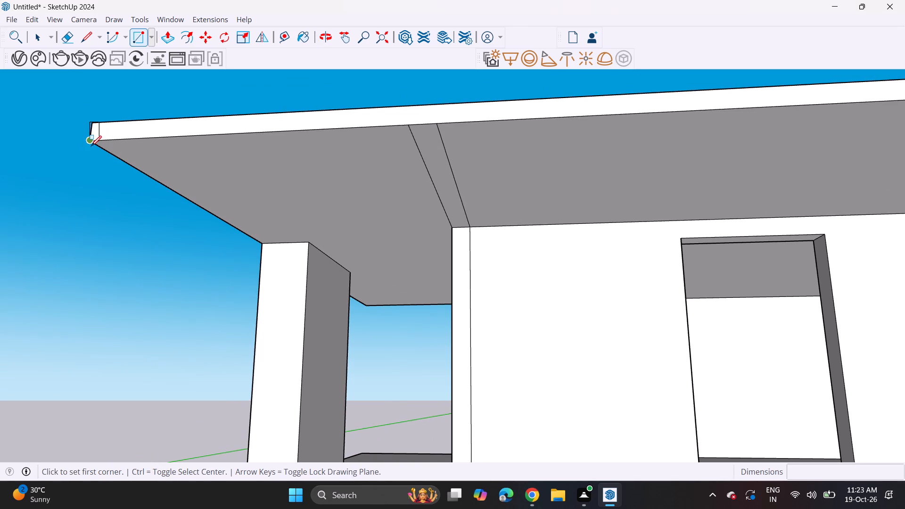
left_click(91, 146)
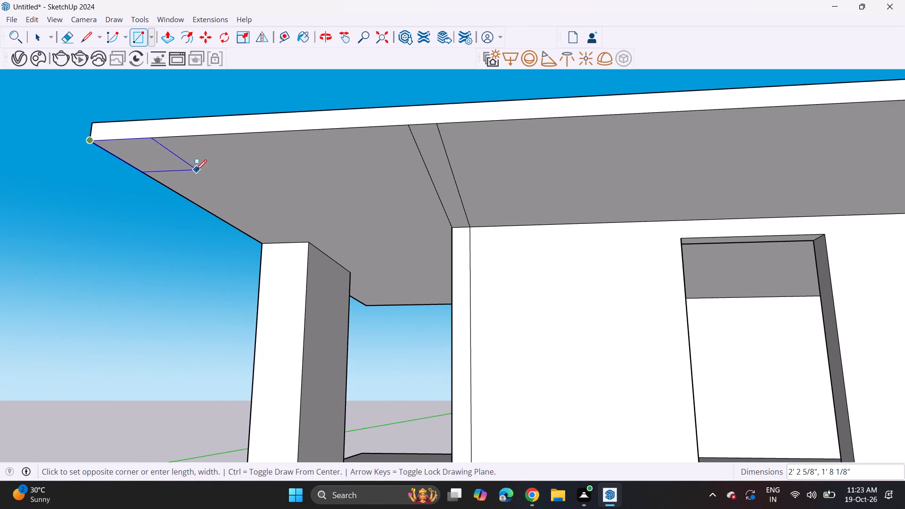
left_click(189, 159)
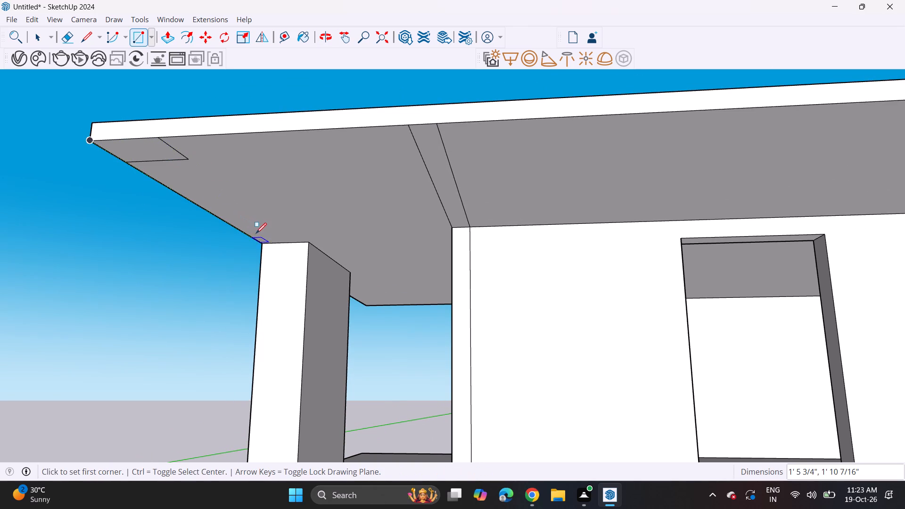
Draw a rectangle about 2' 3" by 1' 7 13/16" on the overhang's underside, starting at the existing column's front outer corner.
left_click(259, 239)
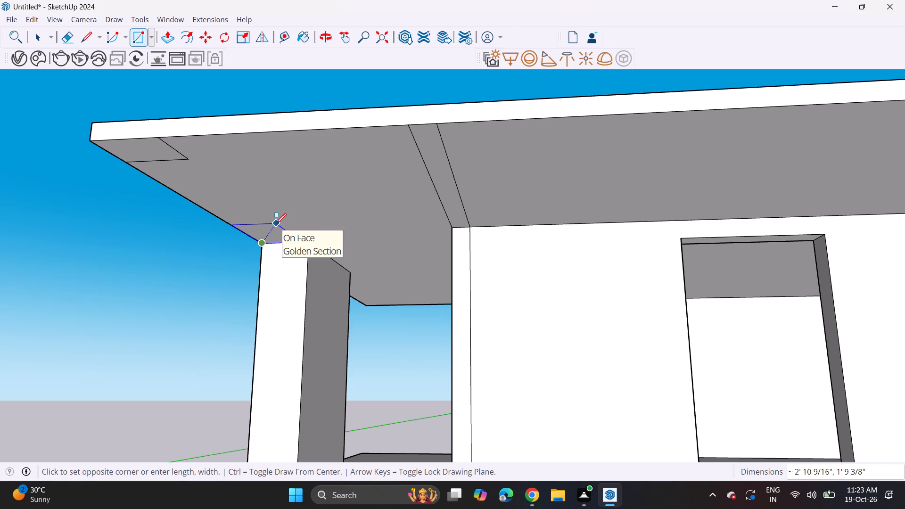
left_click(280, 228)
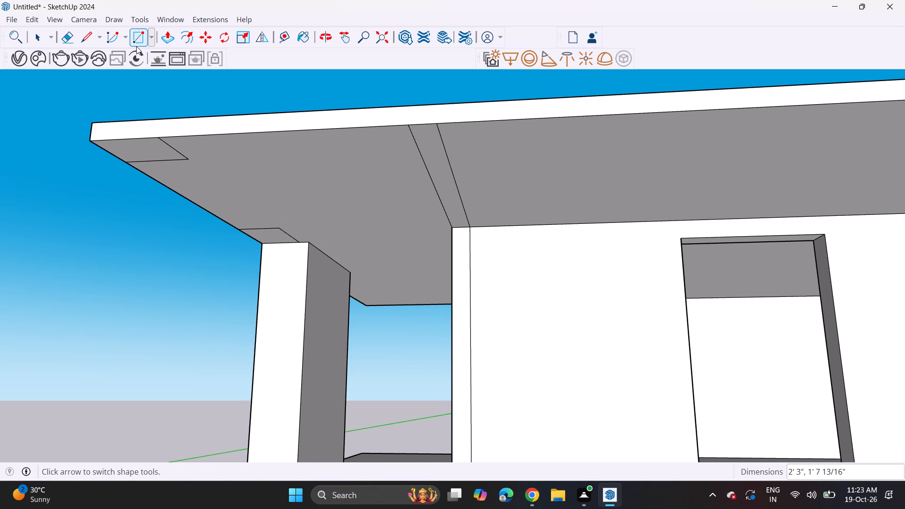
Extrude the corner rectangle and the rectangle beside the existing column down about 10' 7/16" toward the floor slab.
left_click(170, 44)
scroll(184, 117, "down", 7)
left_click(160, 138)
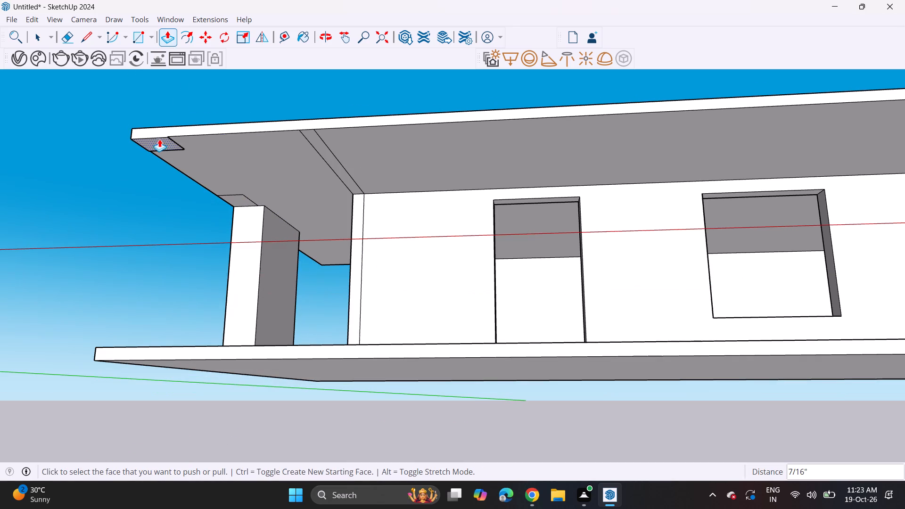
left_click(170, 142)
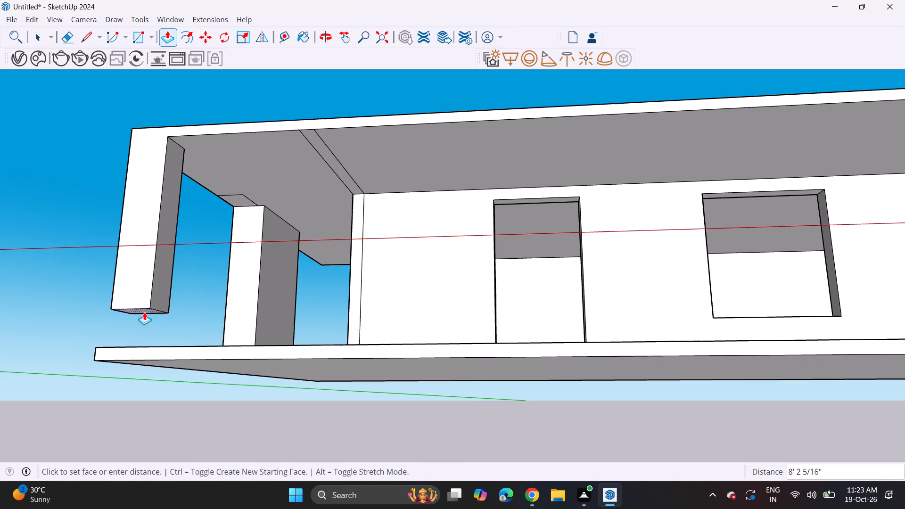
left_click(140, 351)
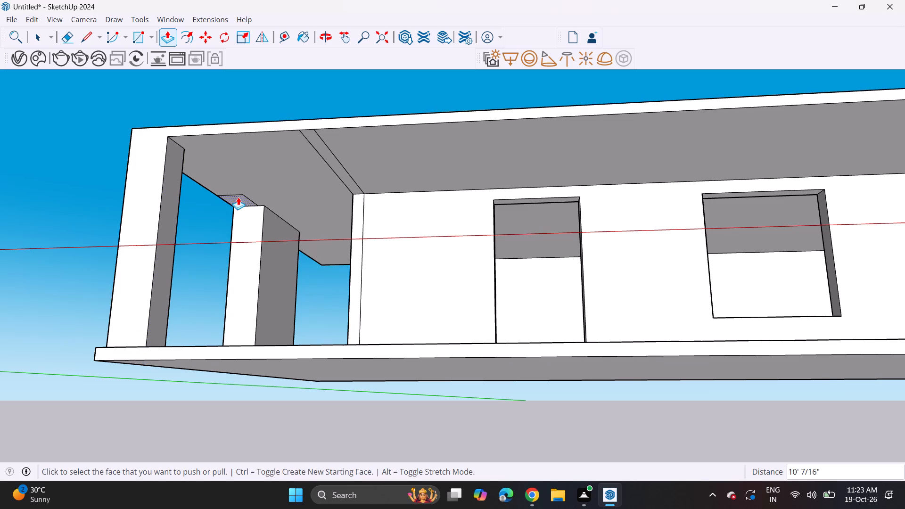
double_click(239, 198)
Erase the leftover seam edges on the floor slab that meet at the left wing's front corner.
middle_click_drag(241, 212, 242, 278)
scroll(249, 268, "down", 4)
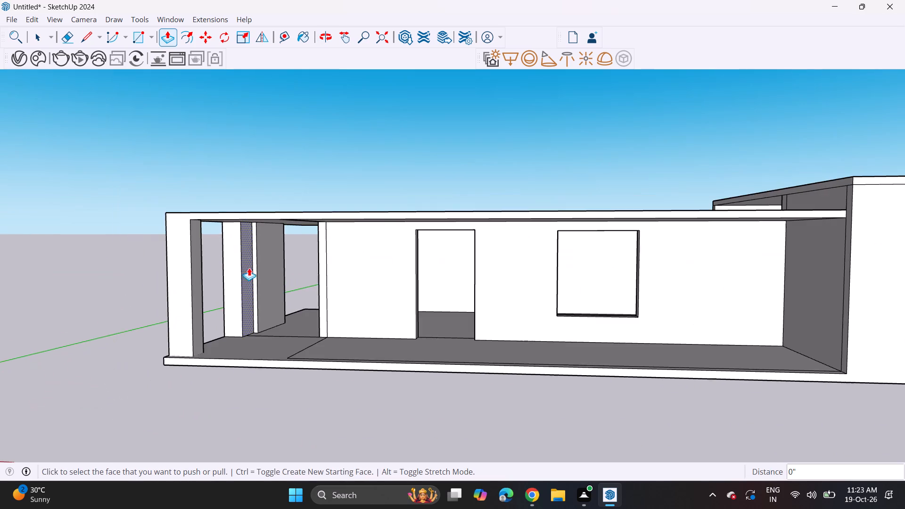
middle_click_drag(258, 278, 0, 272, "shift")
middle_click_drag(5, 265, 24, 263)
middle_click_drag(25, 262, 333, 266, "shift")
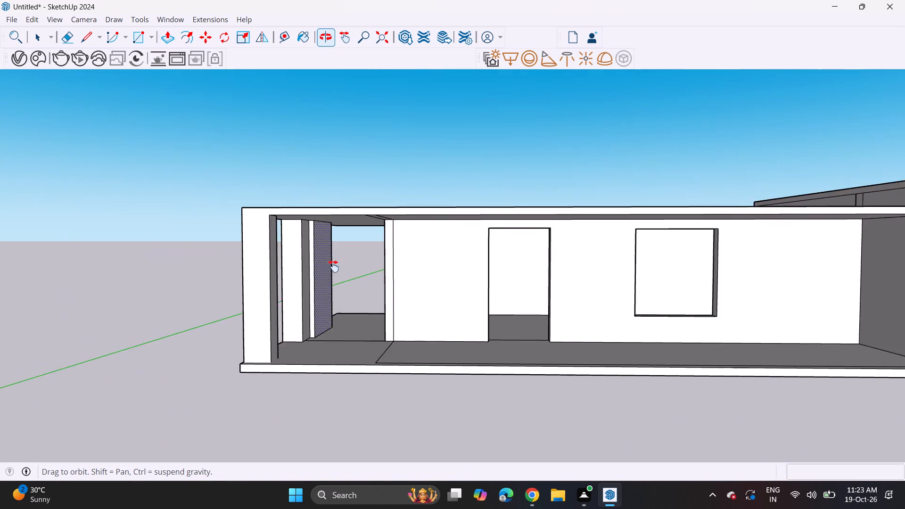
middle_click_drag(333, 266, 126, 253, "shift")
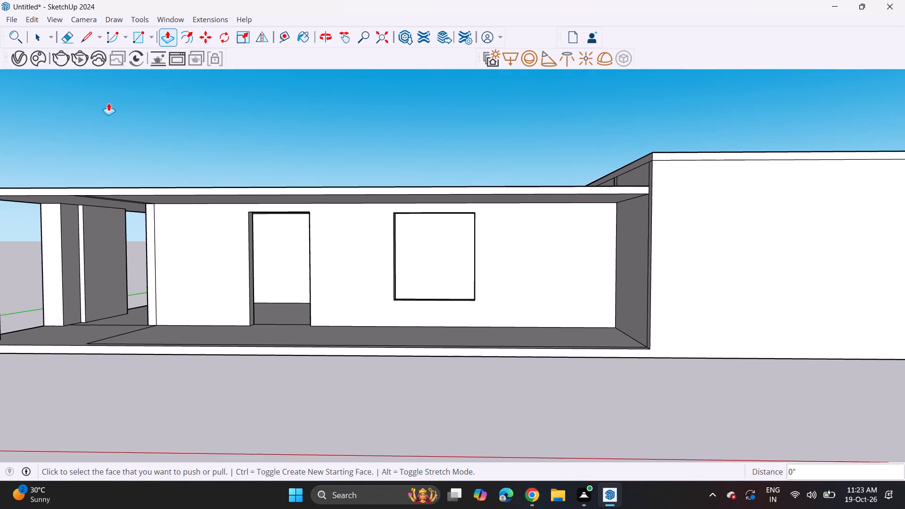
left_click(68, 41)
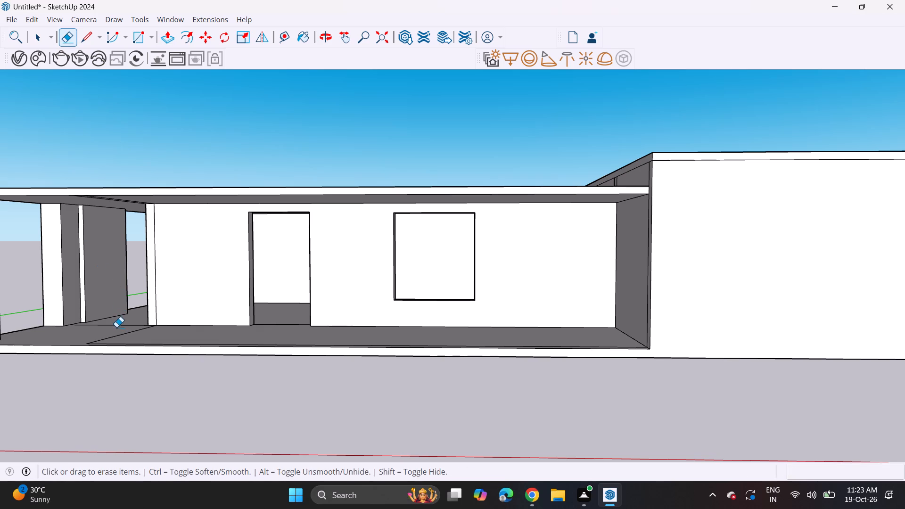
left_click(117, 325)
left_click(123, 327)
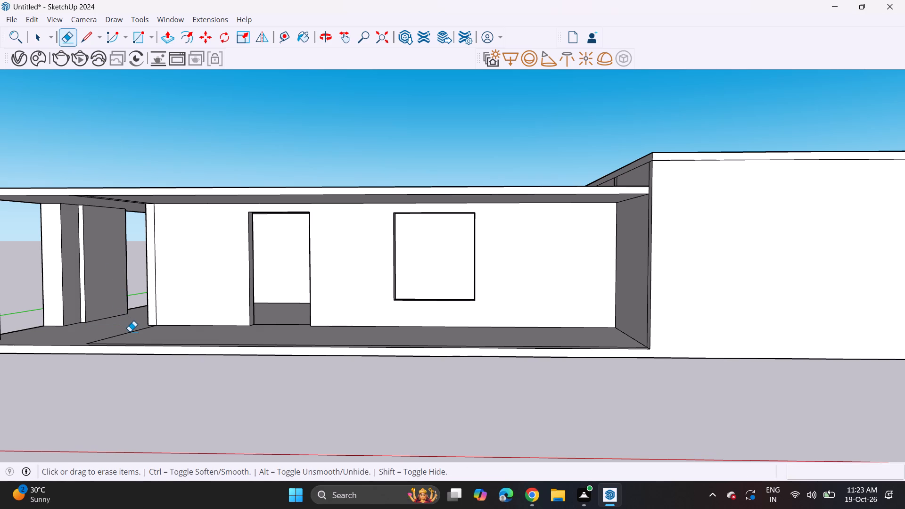
left_click(130, 331)
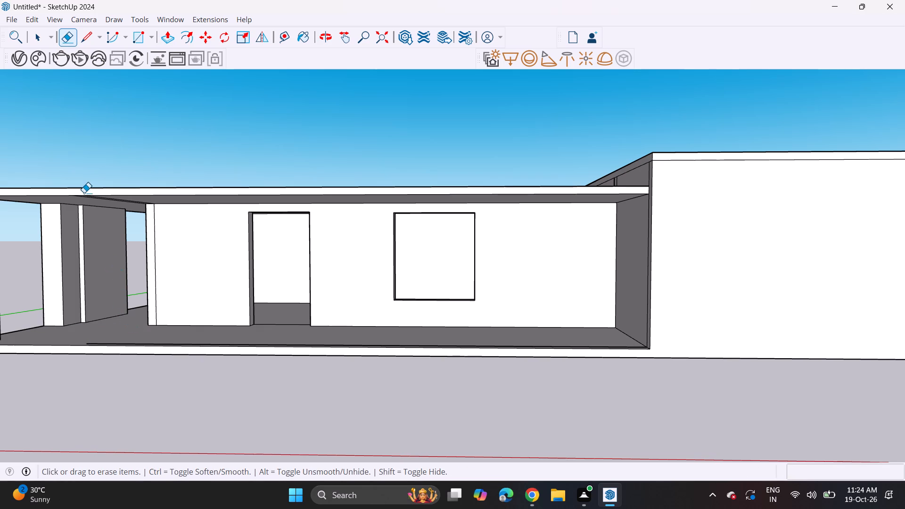
Erase the two parallel seam lines on the roof slab's underside in front of the left wing's corner.
left_click(141, 33)
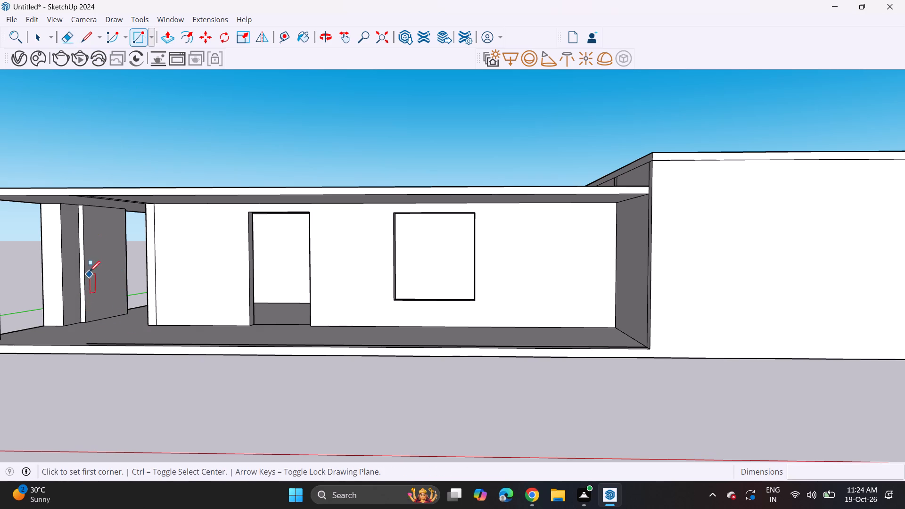
middle_click_drag(100, 233, 140, 177)
scroll(98, 181, "up", 3)
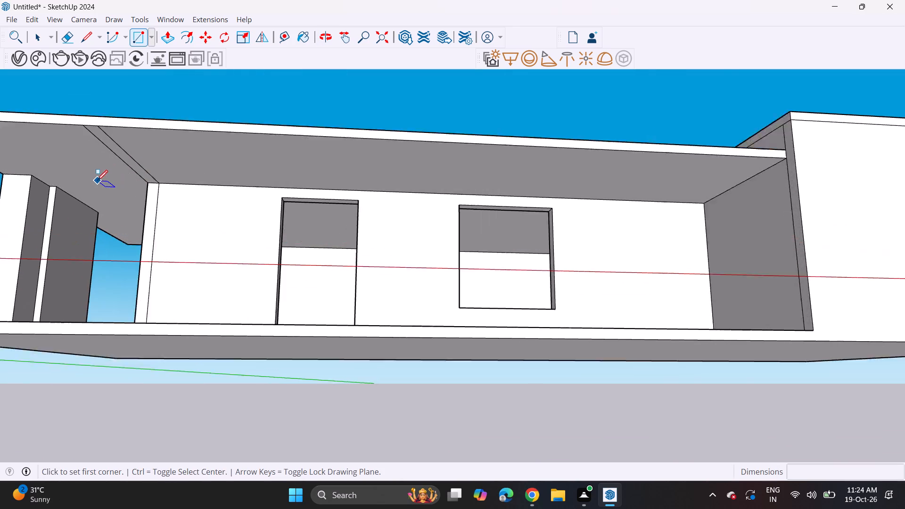
scroll(97, 181, "up", 2)
left_click(67, 40)
left_click_drag(151, 159, 143, 163)
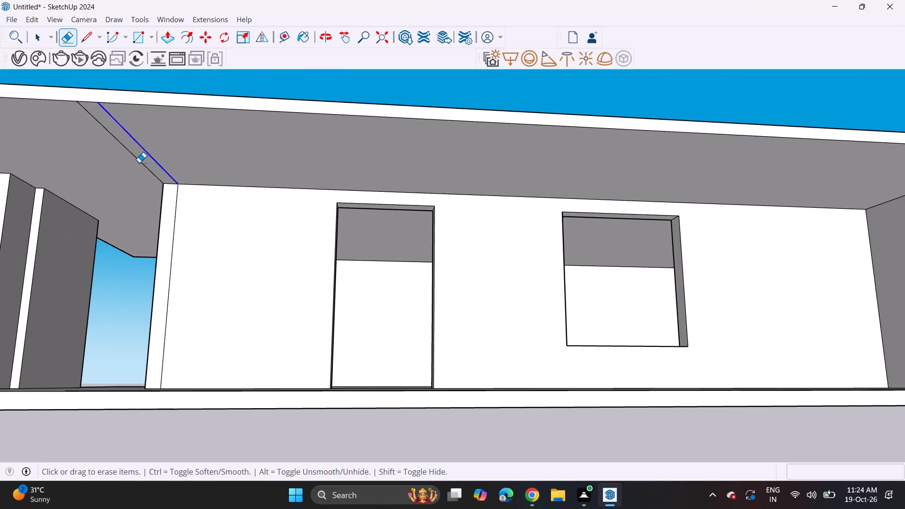
left_click_drag(139, 163, 119, 172)
Draw a square of about 11 3/16" on the roof slab's underside, between the side column and the left wing.
left_click(140, 36)
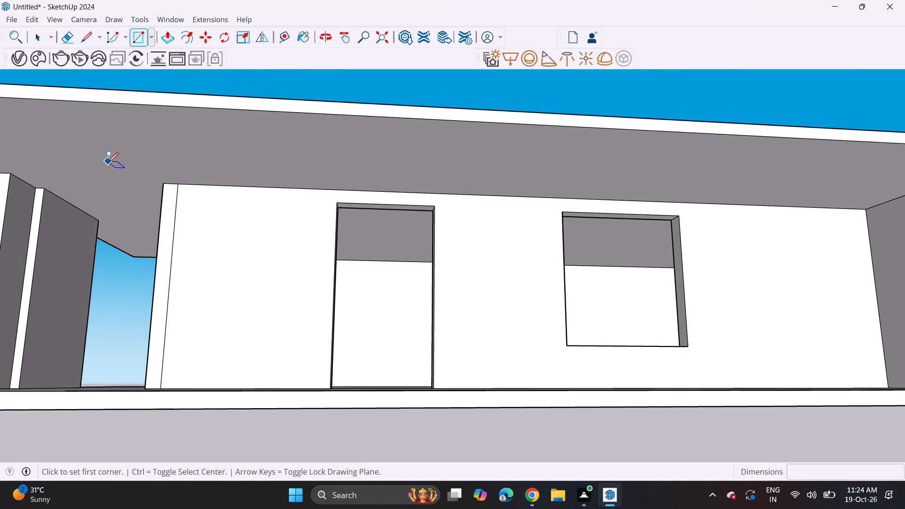
left_click(74, 161)
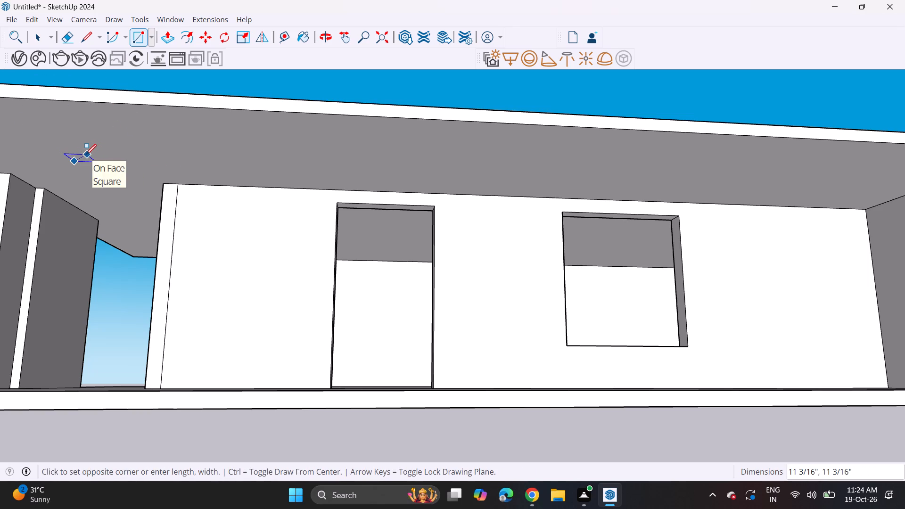
left_click(86, 155)
Copy the small square about 1' 9 11/16" along the red axis toward the left wing.
key("space")
left_click(87, 163)
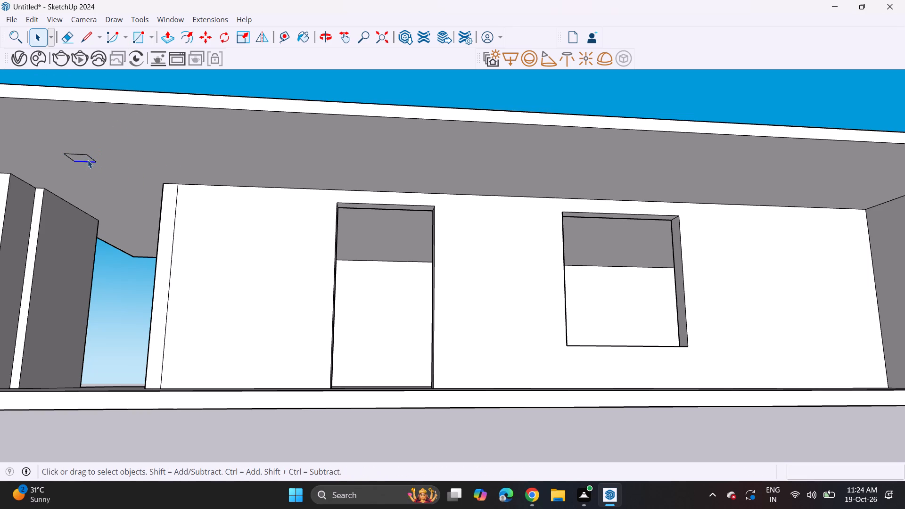
double_click(88, 158)
double_click(82, 159)
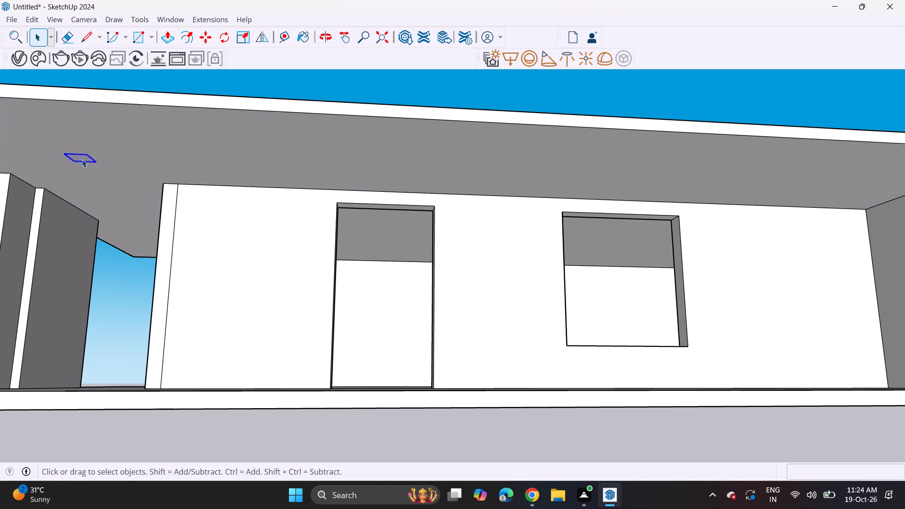
key("m")
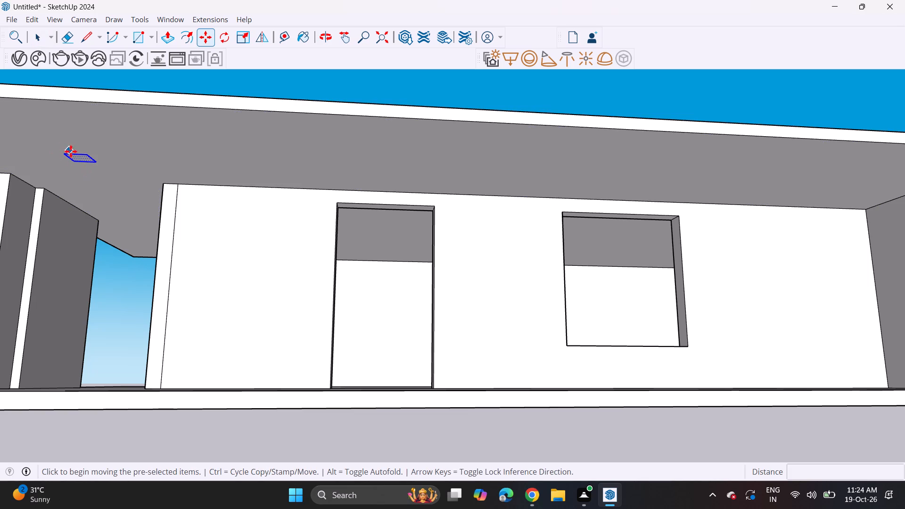
left_click(74, 161)
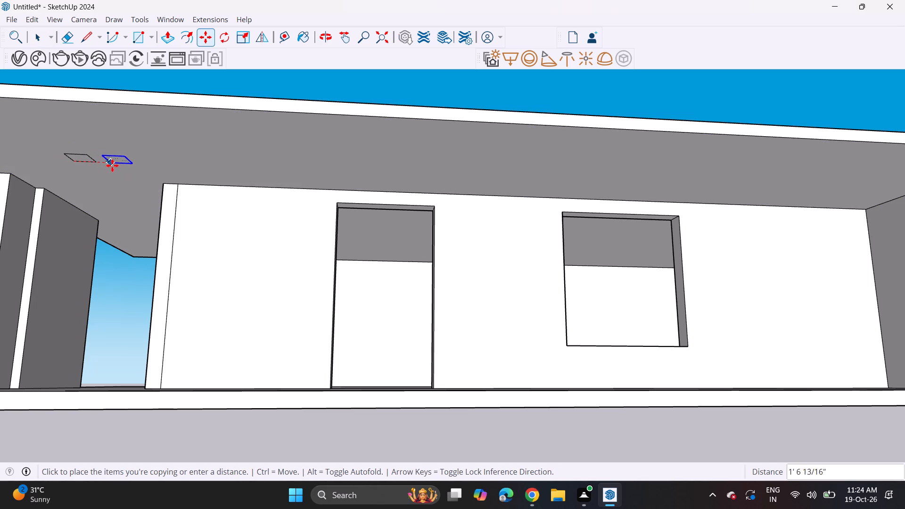
left_click(117, 165)
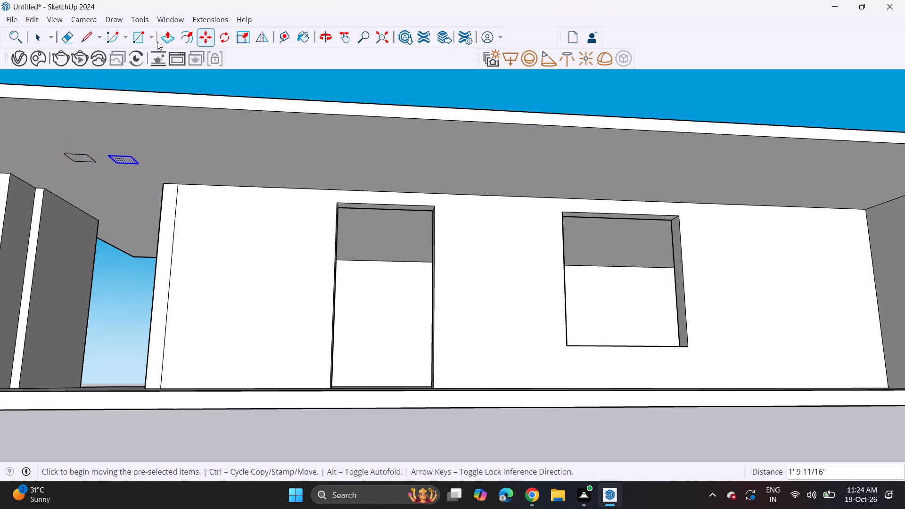
Extrude the original small square down 10' to the floor slab as a slim column.
left_click(169, 38)
key("Escape")
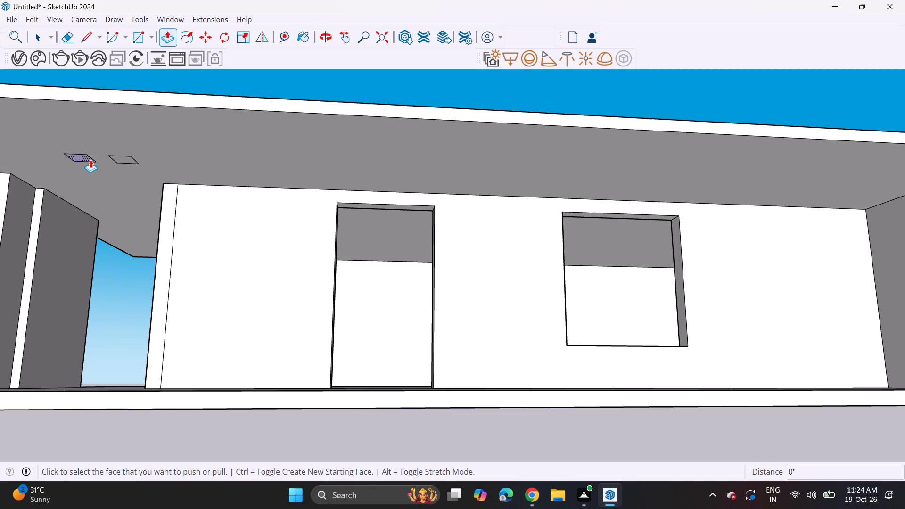
left_click(90, 160)
scroll(79, 262, "down", 5)
middle_click_drag(84, 268, 84, 301)
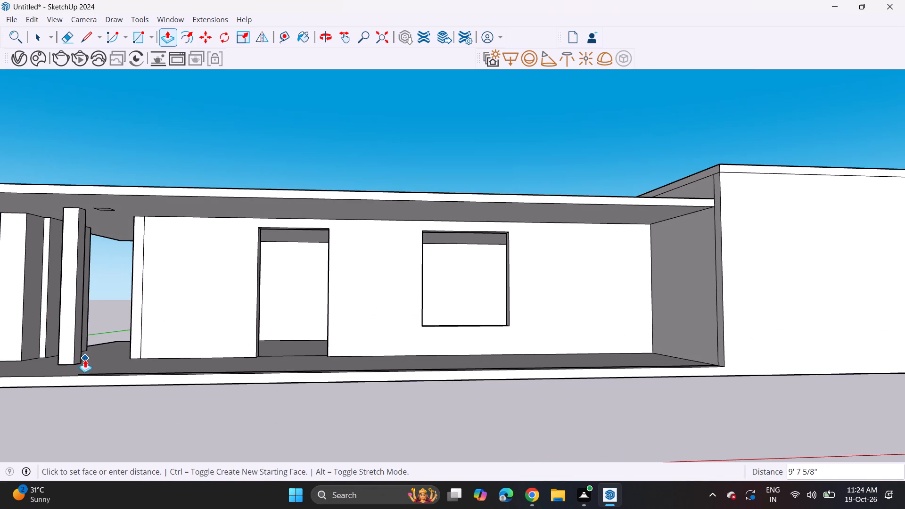
left_click(86, 363)
Extrude the copied square on the roof slab's underside down 10' to the floor as a second slim column.
middle_click_drag(100, 224, 104, 141)
scroll(111, 147, "up", 4)
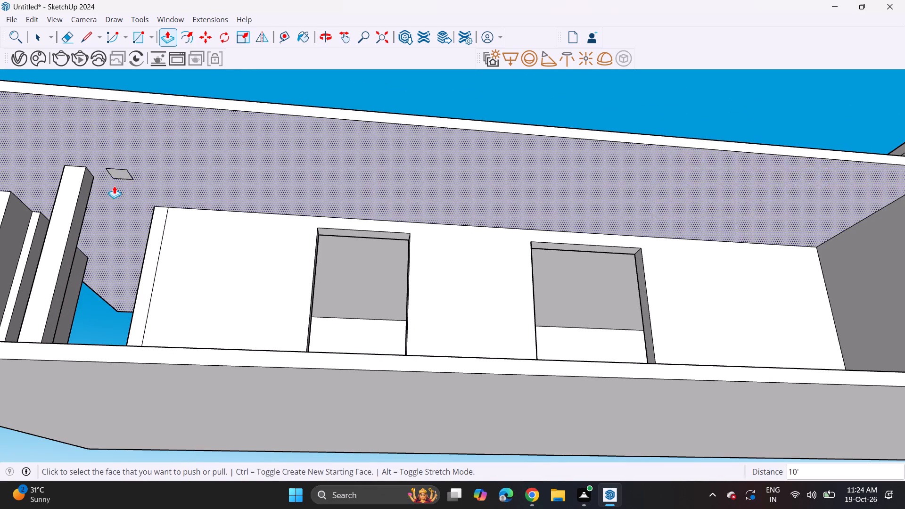
double_click(118, 172)
Push the outer side face of the slim column nearest the left wing inward by about 3 13/16".
middle_click_drag(145, 160, 122, 254)
scroll(115, 263, "down", 3)
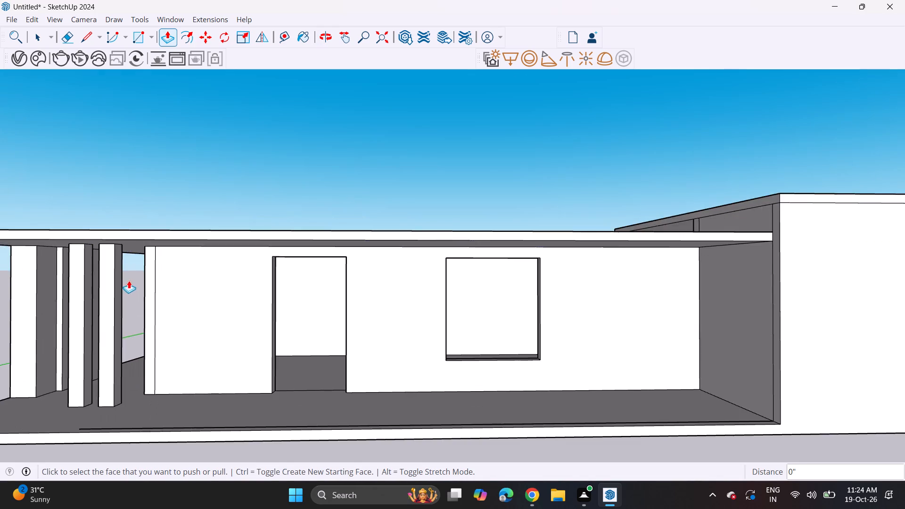
scroll(129, 280, "down", 3)
middle_click_drag(171, 303, 155, 296, "shift")
scroll(156, 291, "down", 3)
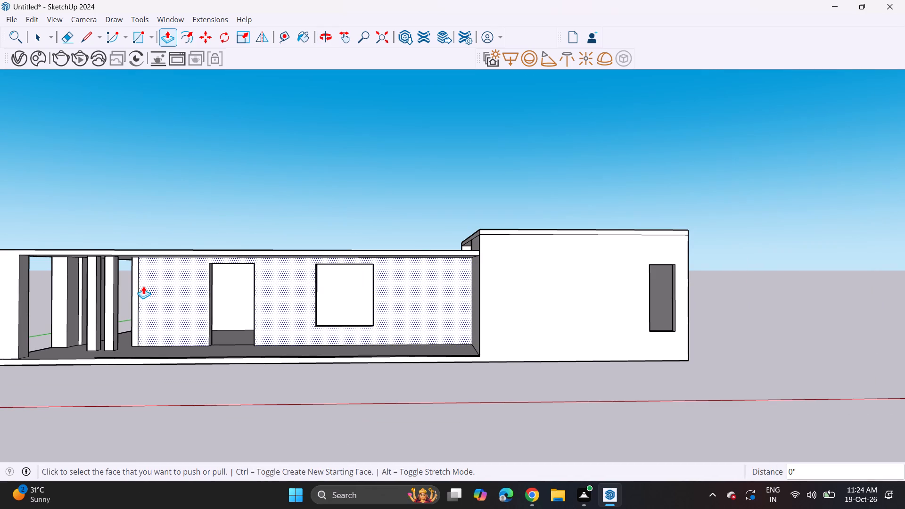
scroll(119, 304, "up", 7)
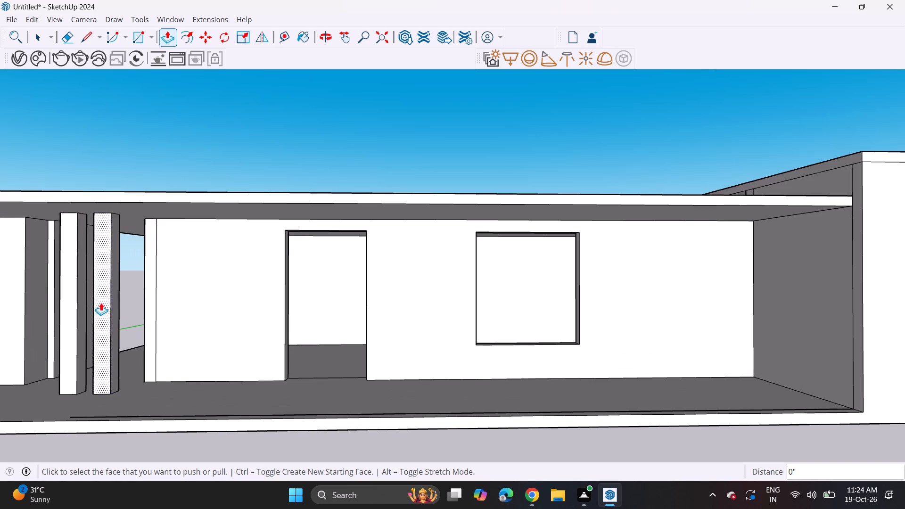
scroll(100, 303, "up", 1)
middle_click_drag(100, 303, 245, 316)
scroll(169, 330, "up", 4)
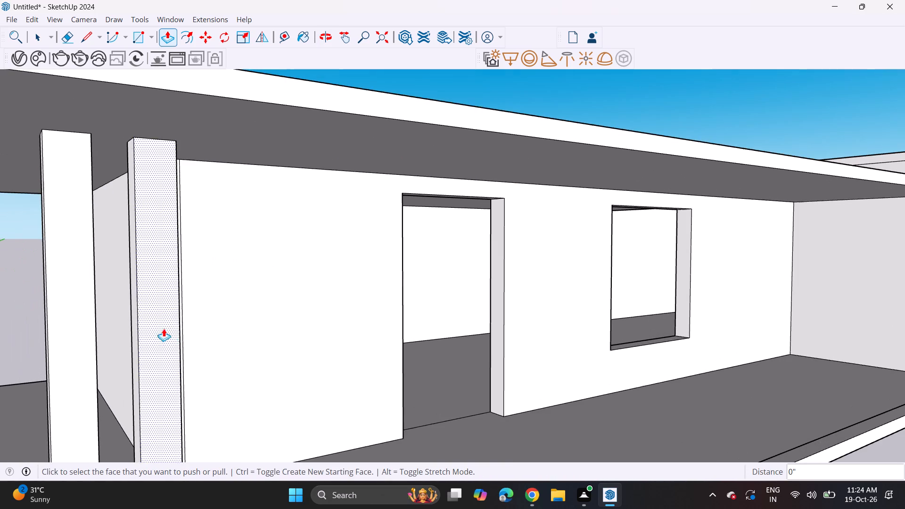
left_click(136, 330)
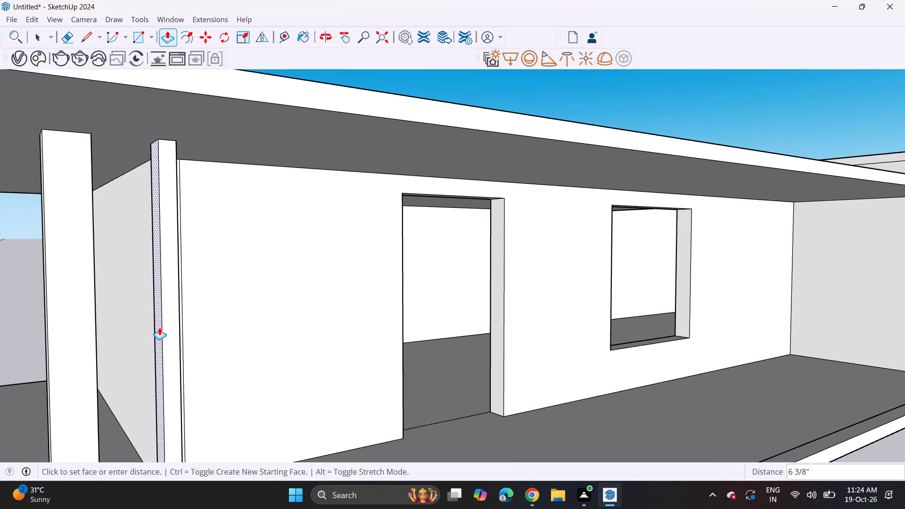
left_click(149, 326)
Push the outer side face of the other slim column inward by about 4 15/16".
middle_click_drag(78, 338, 104, 345)
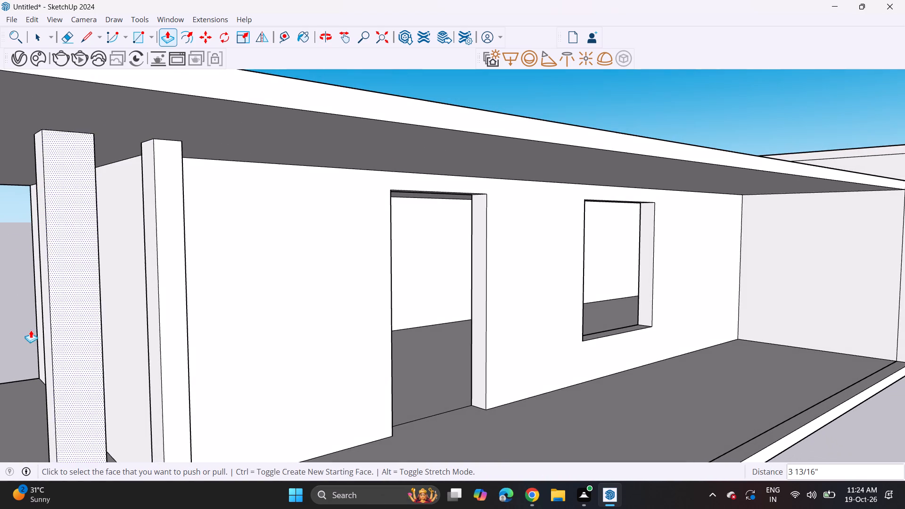
left_click(48, 352)
left_click(70, 350)
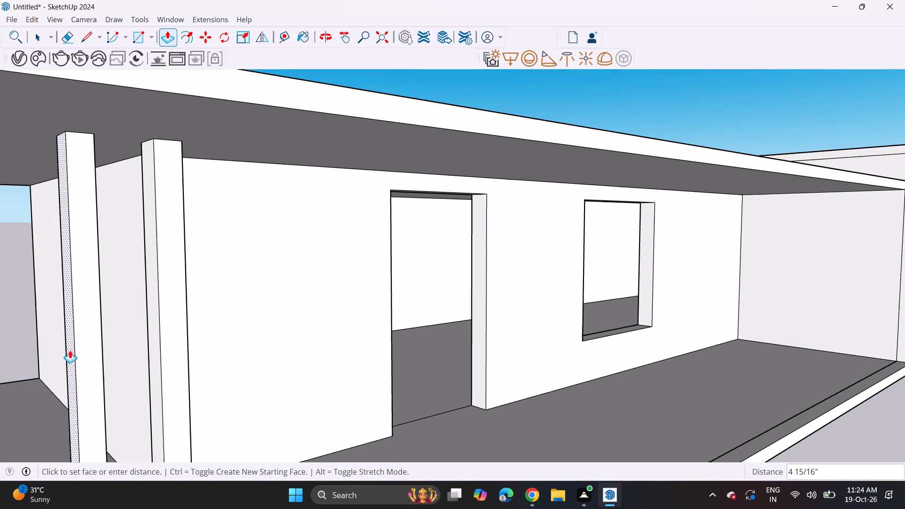
Erase the vertical seam line on the left wing's front wall, beside the corner near the slim columns.
middle_click_drag(194, 309, 26, 278)
scroll(32, 276, "down", 8)
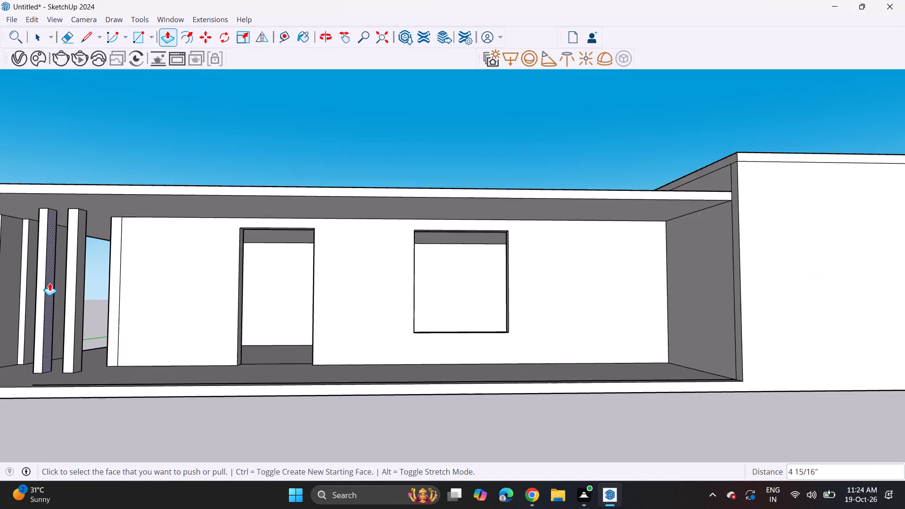
scroll(49, 283, "down", 6)
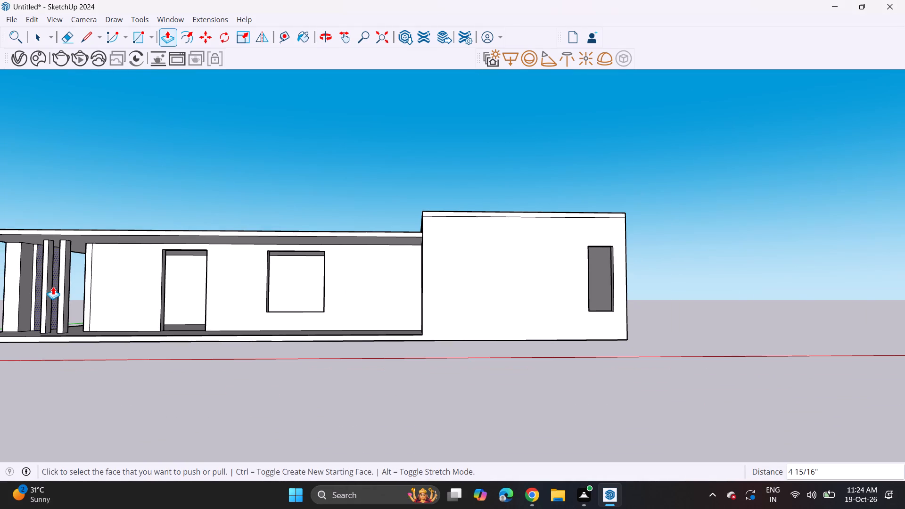
middle_click_drag(64, 287, 86, 287)
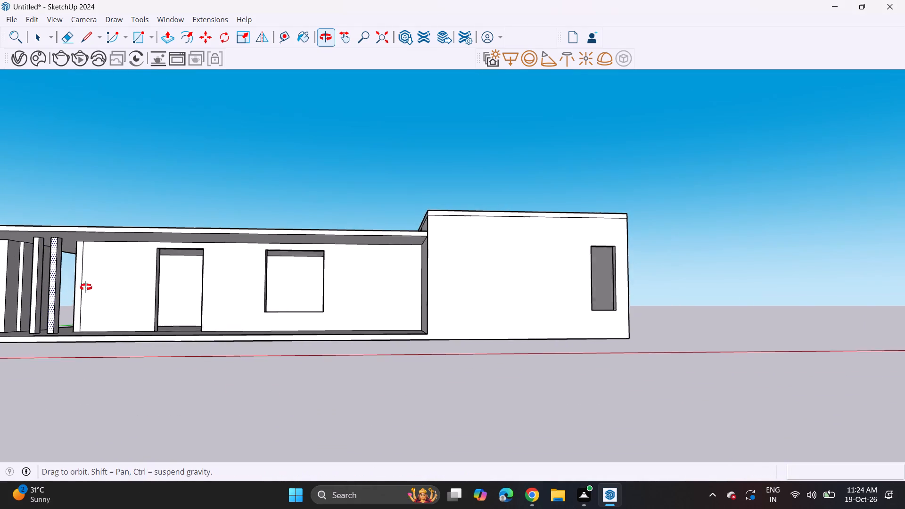
middle_click_drag(86, 287, 101, 312)
middle_click_drag(93, 310, 145, 310)
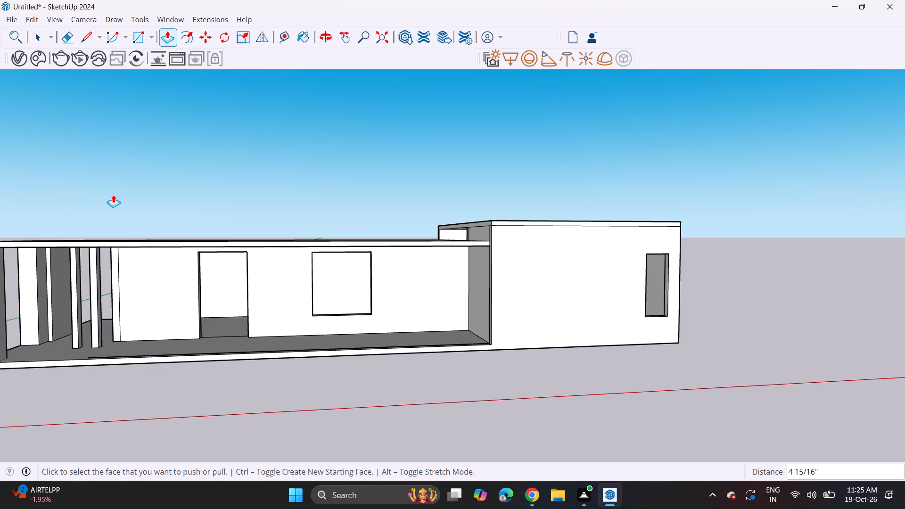
left_click(57, 33)
left_click(68, 34)
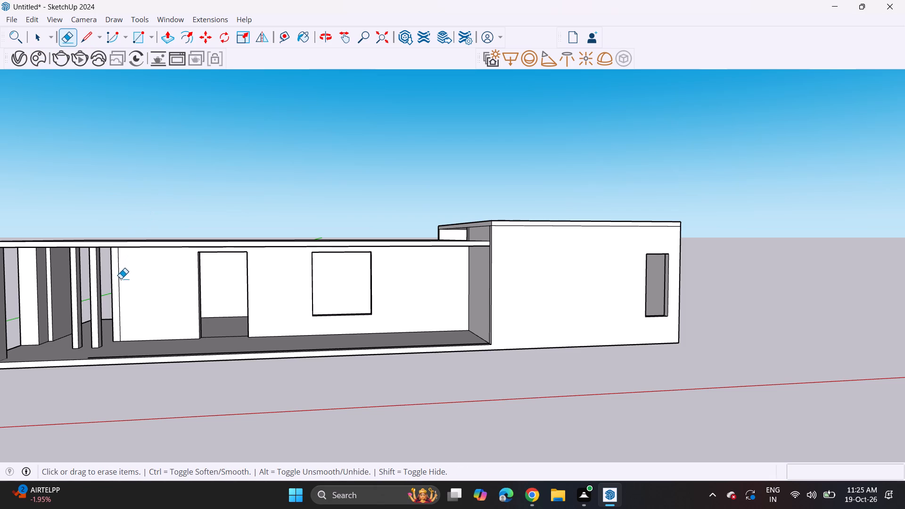
left_click(120, 279)
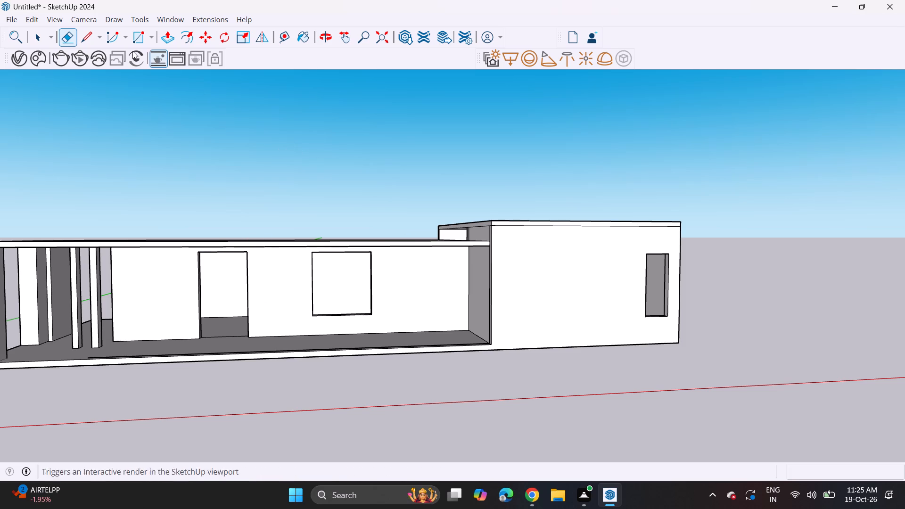
Draw a rectangle of about 5' 1 13/16" by 3' 2 3/16" on the taller block's side wall, under the porch roof.
left_click(141, 42)
scroll(538, 287, "up", 1)
scroll(481, 246, "up", 3)
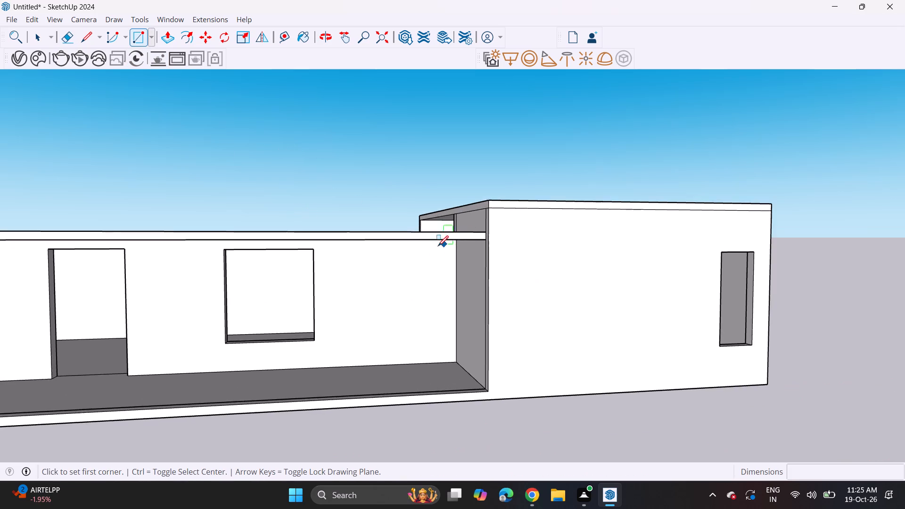
scroll(440, 259, "up", 9)
left_click(461, 229)
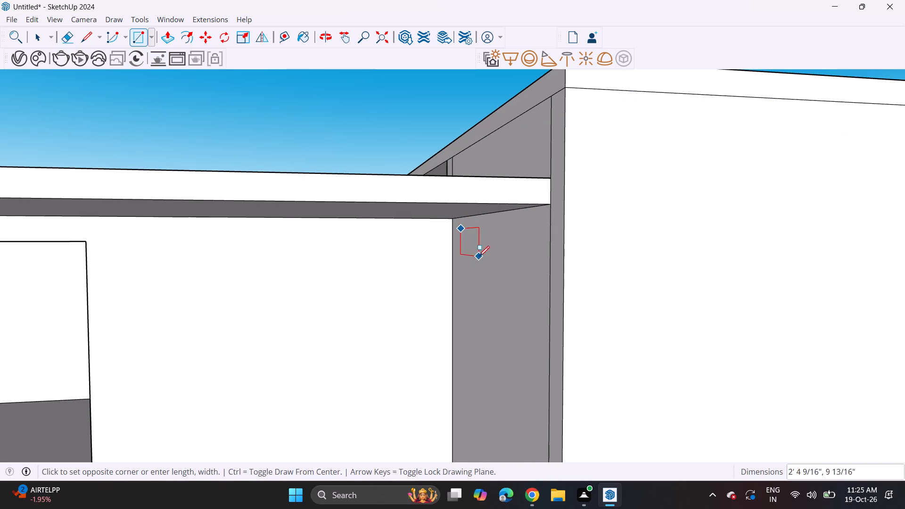
left_click(507, 359)
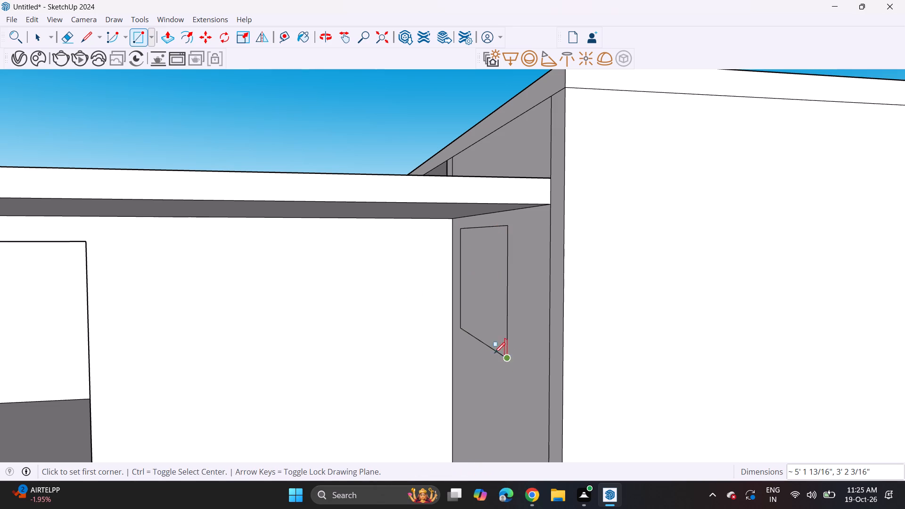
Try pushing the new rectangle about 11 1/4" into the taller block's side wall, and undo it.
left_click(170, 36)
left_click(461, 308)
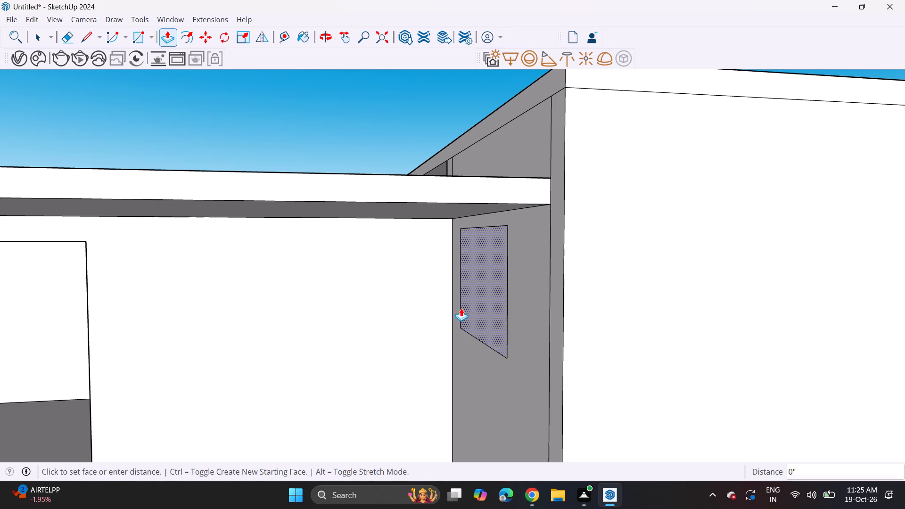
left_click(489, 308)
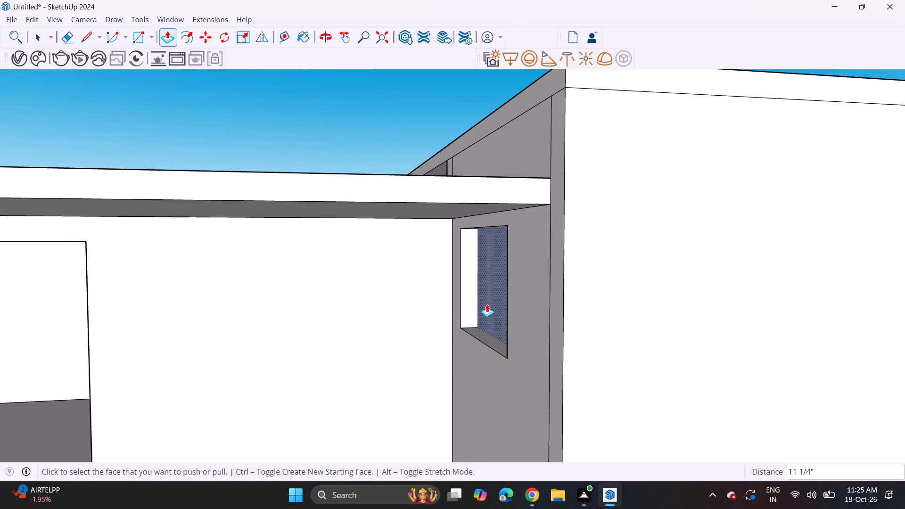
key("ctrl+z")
Push the rectangle through the taller block's side wall to cut a window opening.
left_click(462, 315)
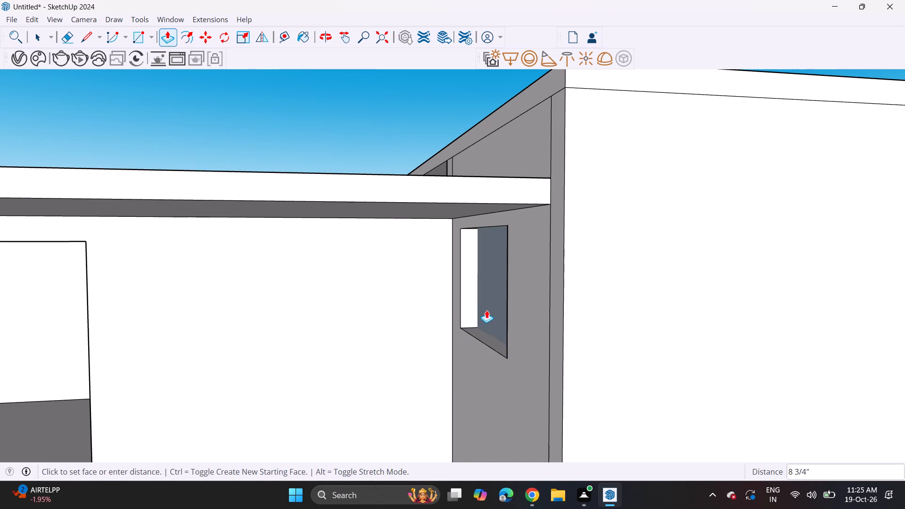
double_click(496, 305)
Raise the taller block's roof face by about 10 3/8".
scroll(462, 306, "down", 8)
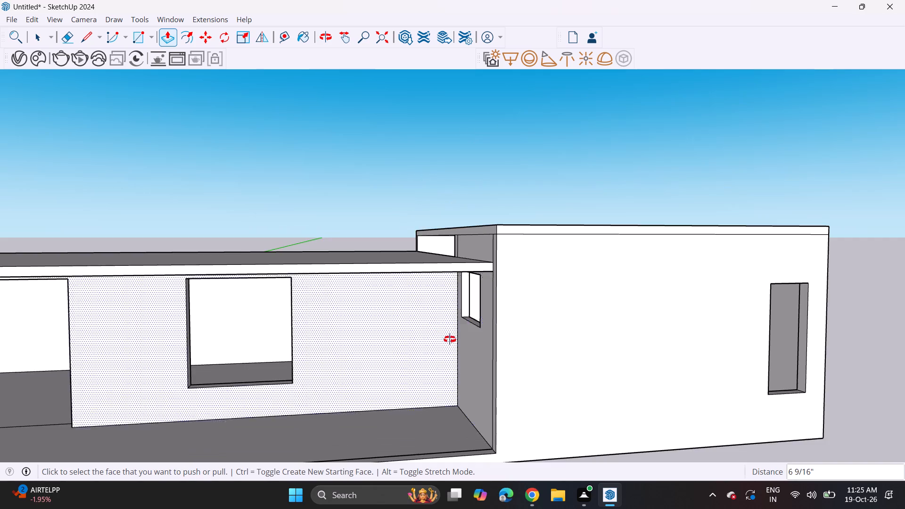
middle_click_drag(451, 340, 397, 275)
scroll(406, 260, "down", 6)
middle_click_drag(410, 269, 448, 275, "shift")
middle_click_drag(463, 279, 463, 280)
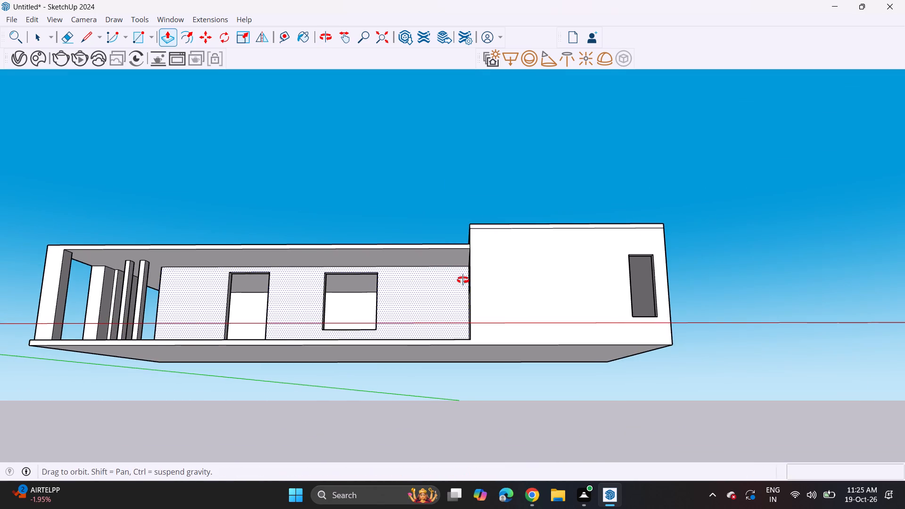
middle_click_drag(463, 280, 475, 307)
middle_click_drag(436, 304, 491, 312)
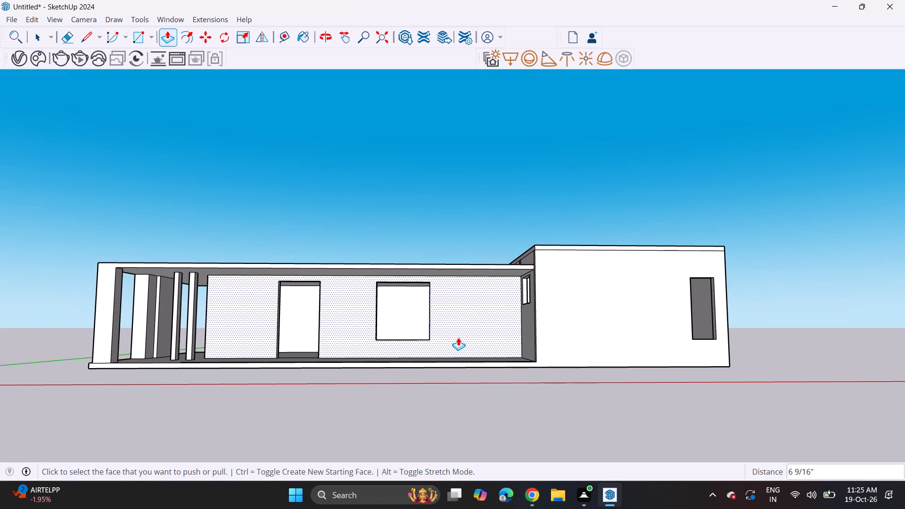
middle_click_drag(518, 291, 484, 337)
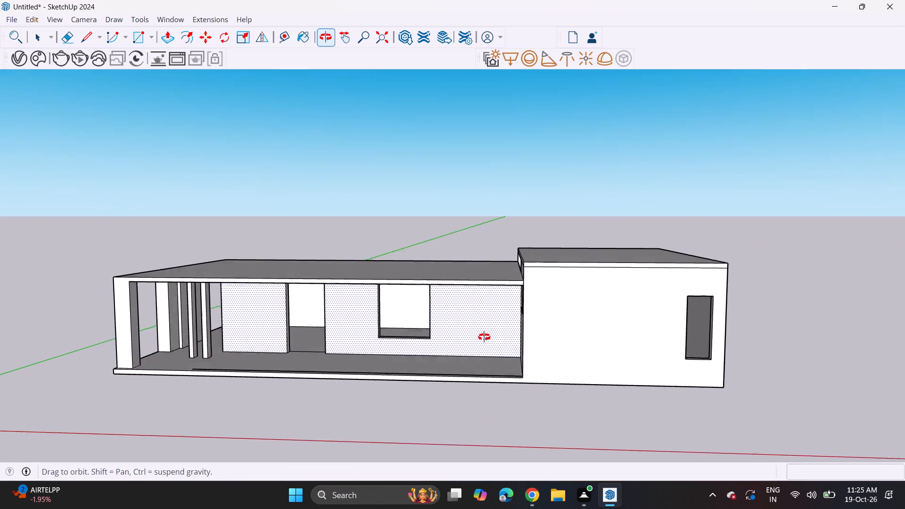
middle_click_drag(484, 337, 475, 351)
left_click(604, 257)
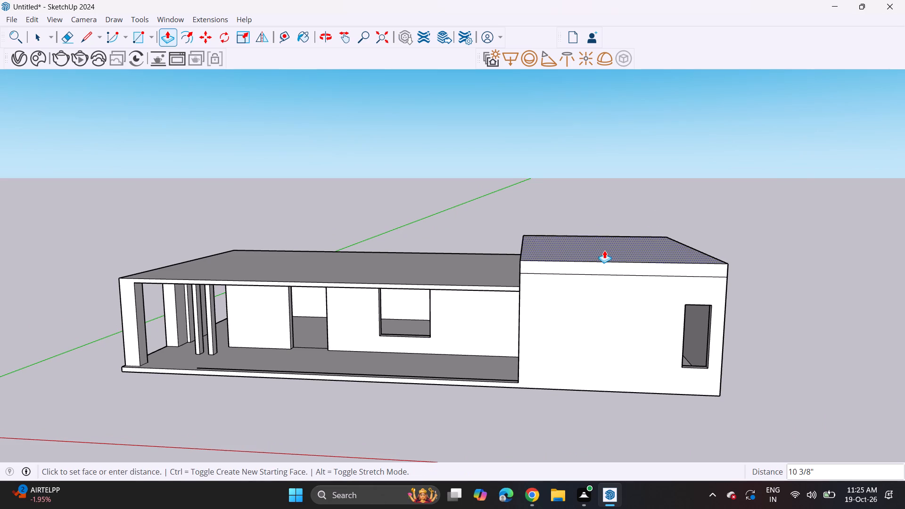
left_click(604, 249)
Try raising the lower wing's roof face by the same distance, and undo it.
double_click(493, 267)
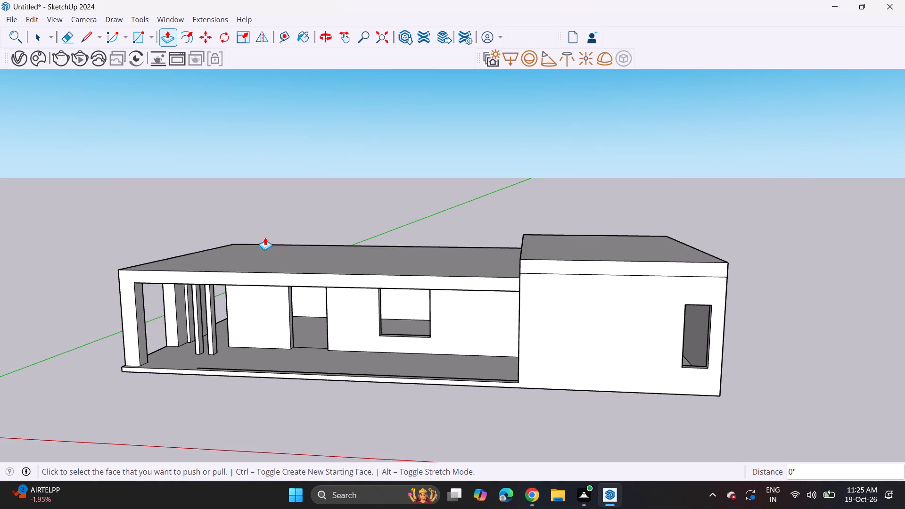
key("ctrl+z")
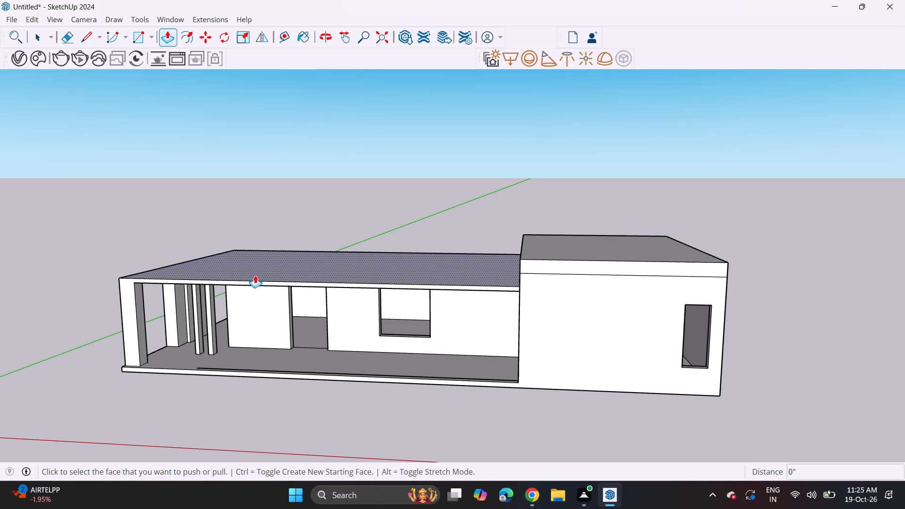
Extrude the lower wing's roof face up about 1' 1 11/16" from a new starting face.
left_click(247, 271)
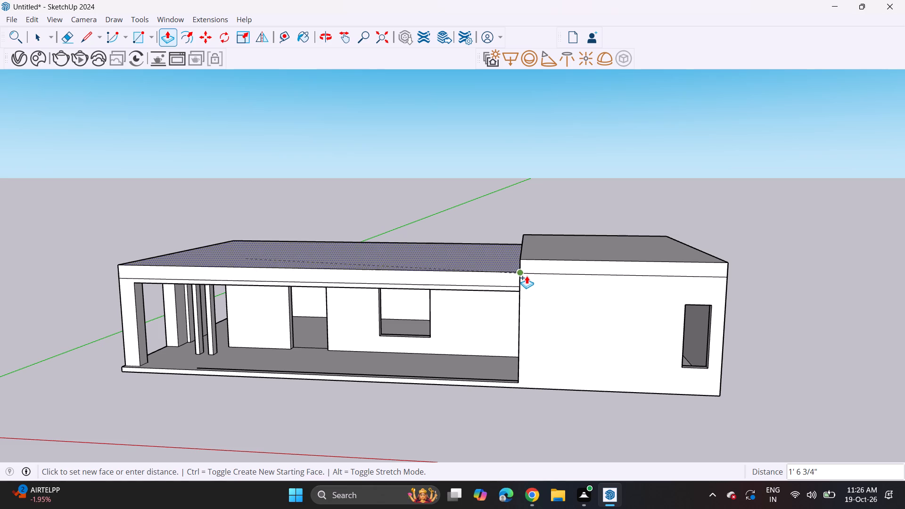
scroll(511, 274, "up", 9)
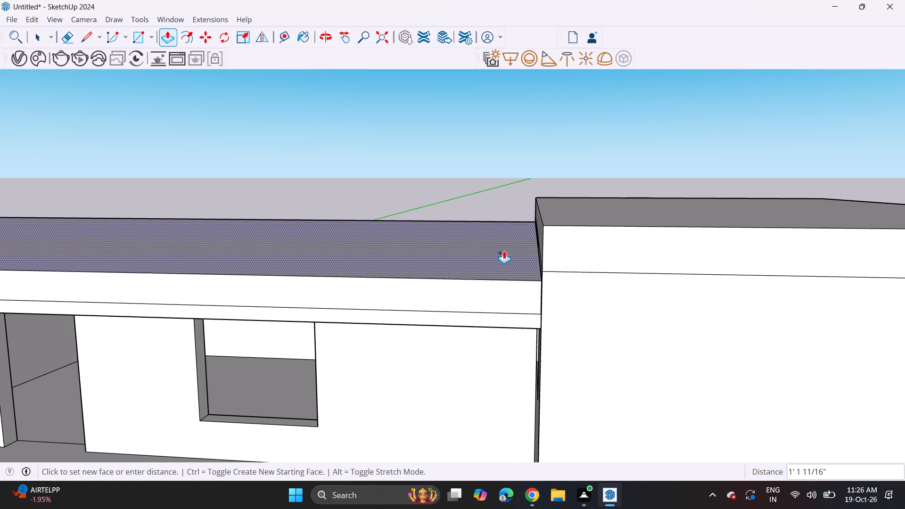
left_click(504, 251)
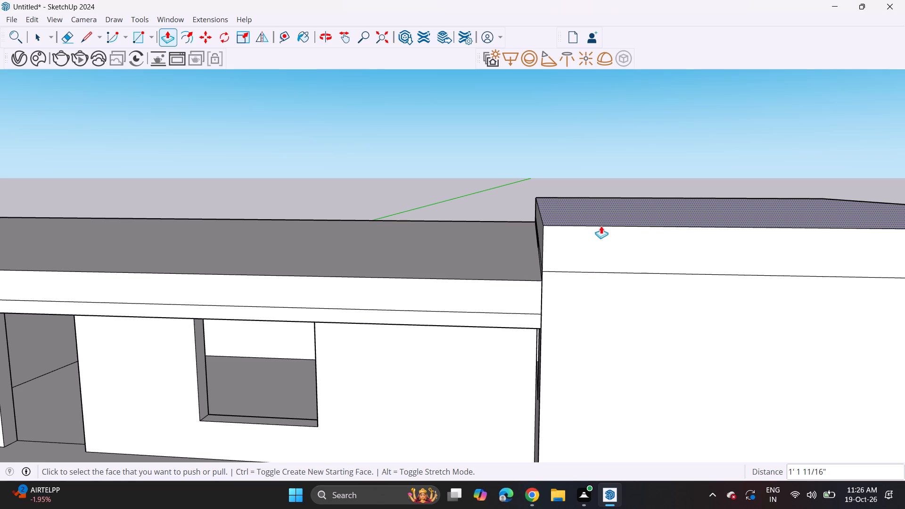
Extrude the taller block's roof face up about 1' 7 11/16" from a new starting face.
scroll(534, 295, "down", 9)
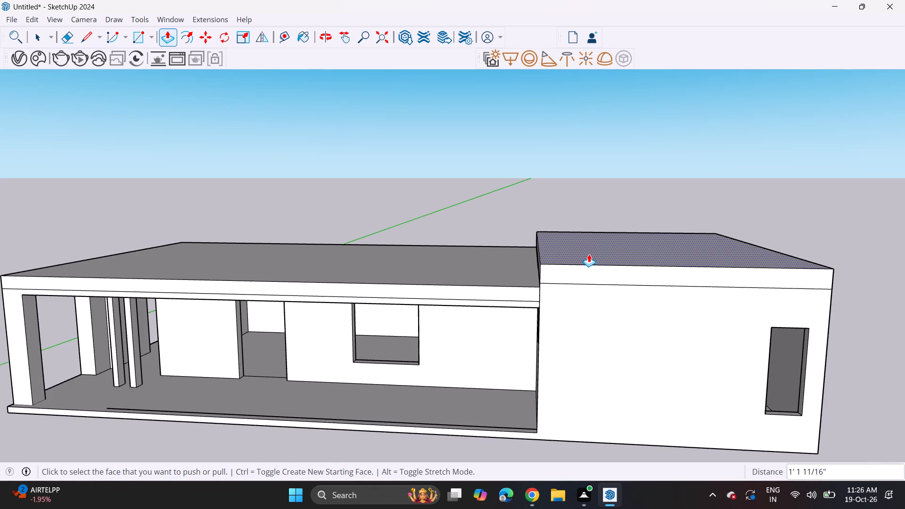
left_click(589, 254)
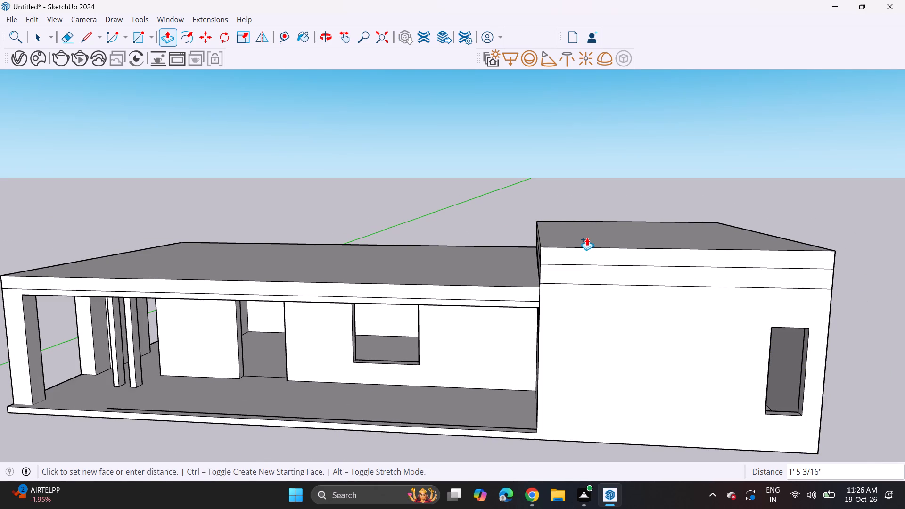
left_click(588, 236)
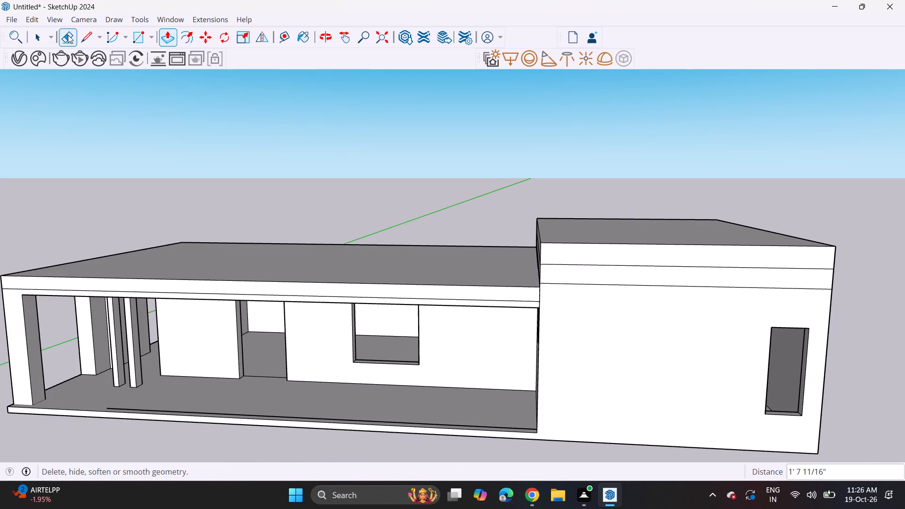
Erase the lower of the two horizontal seam lines on the taller block's front wall.
left_click(66, 31)
left_click_drag(592, 280, 593, 295)
scroll(508, 318, "down", 1)
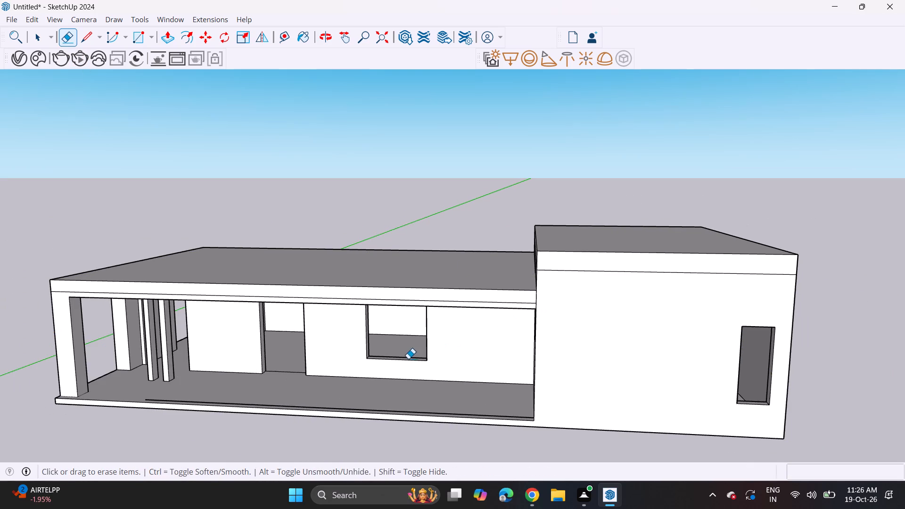
middle_click_drag(415, 359, 678, 439, "shift")
middle_click_drag(659, 413, 646, 374)
middle_click_drag(653, 377, 451, 311, "shift")
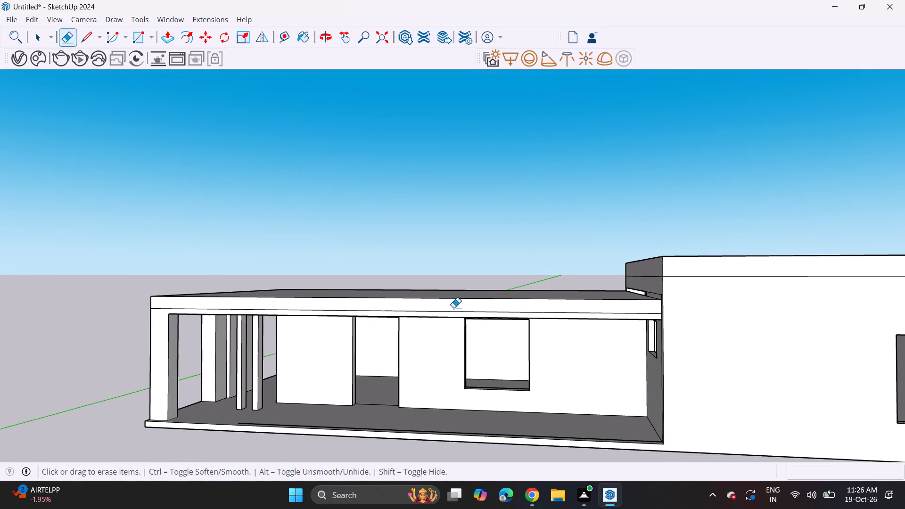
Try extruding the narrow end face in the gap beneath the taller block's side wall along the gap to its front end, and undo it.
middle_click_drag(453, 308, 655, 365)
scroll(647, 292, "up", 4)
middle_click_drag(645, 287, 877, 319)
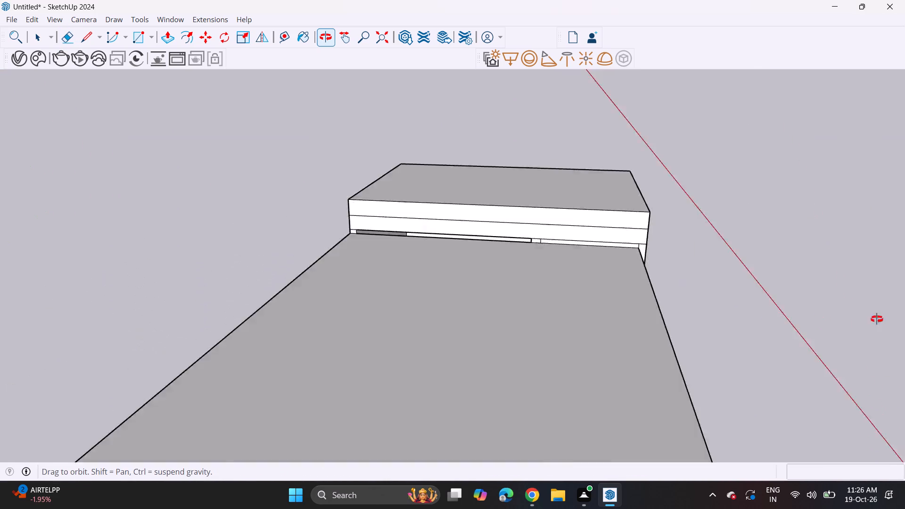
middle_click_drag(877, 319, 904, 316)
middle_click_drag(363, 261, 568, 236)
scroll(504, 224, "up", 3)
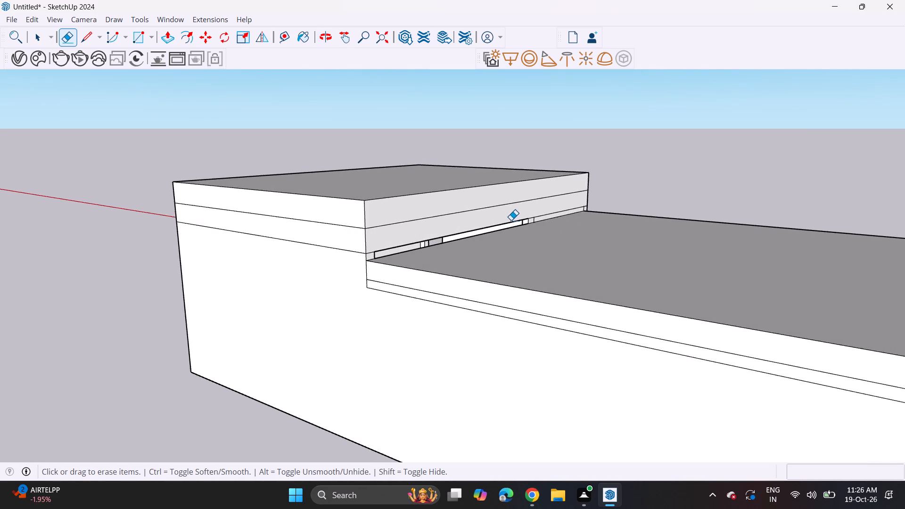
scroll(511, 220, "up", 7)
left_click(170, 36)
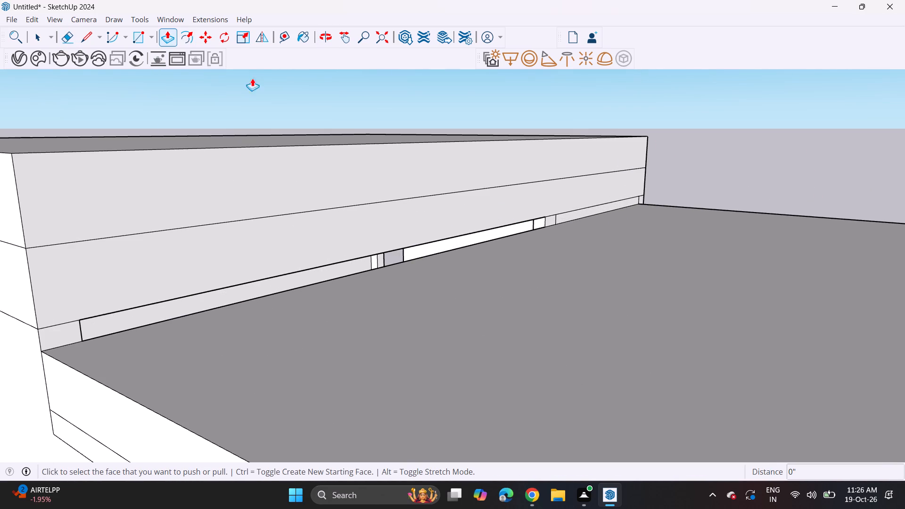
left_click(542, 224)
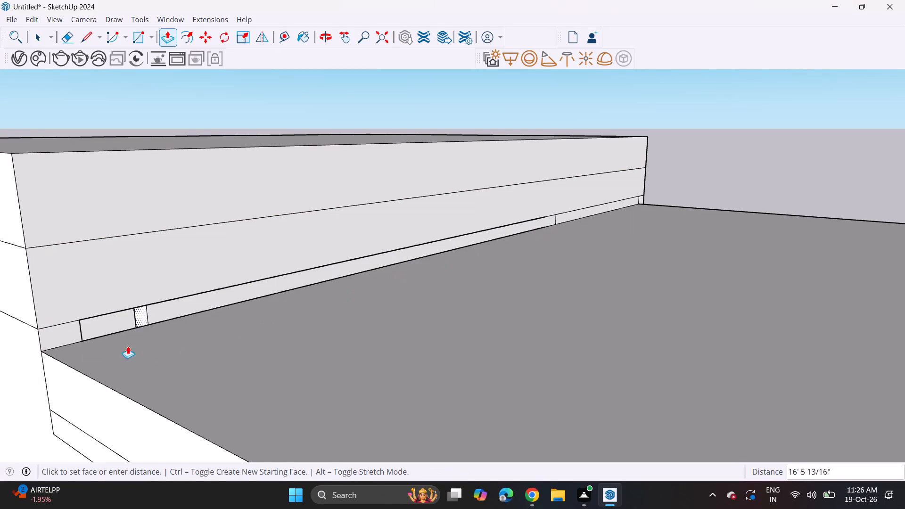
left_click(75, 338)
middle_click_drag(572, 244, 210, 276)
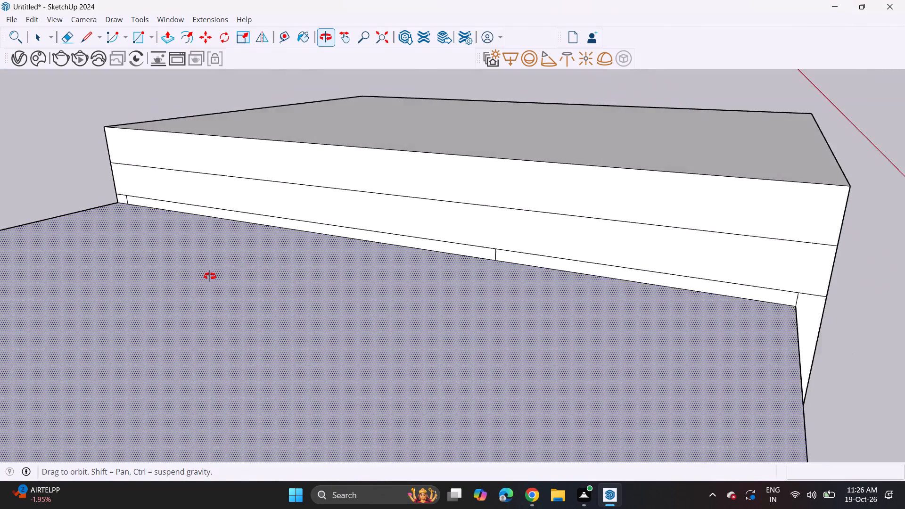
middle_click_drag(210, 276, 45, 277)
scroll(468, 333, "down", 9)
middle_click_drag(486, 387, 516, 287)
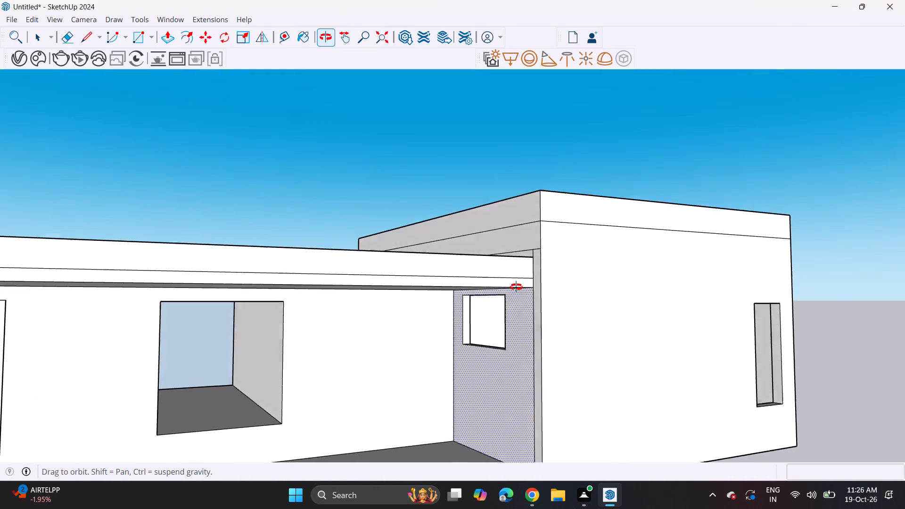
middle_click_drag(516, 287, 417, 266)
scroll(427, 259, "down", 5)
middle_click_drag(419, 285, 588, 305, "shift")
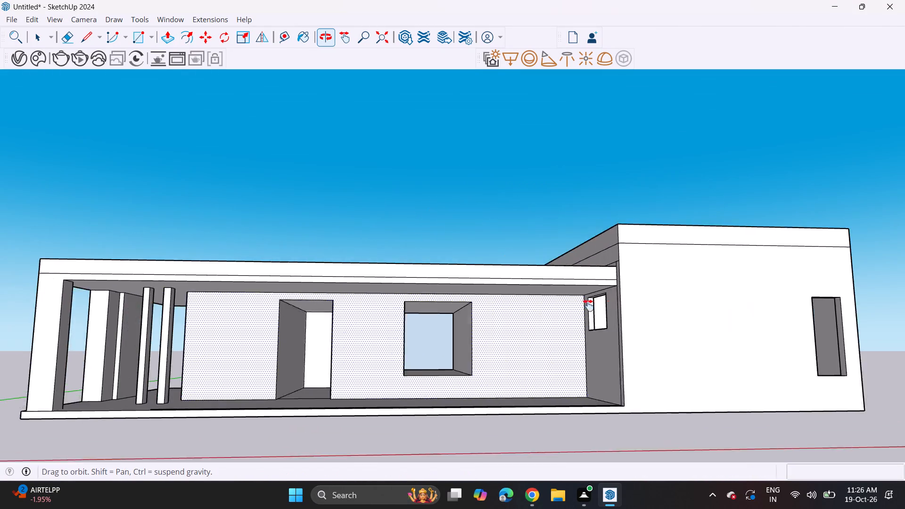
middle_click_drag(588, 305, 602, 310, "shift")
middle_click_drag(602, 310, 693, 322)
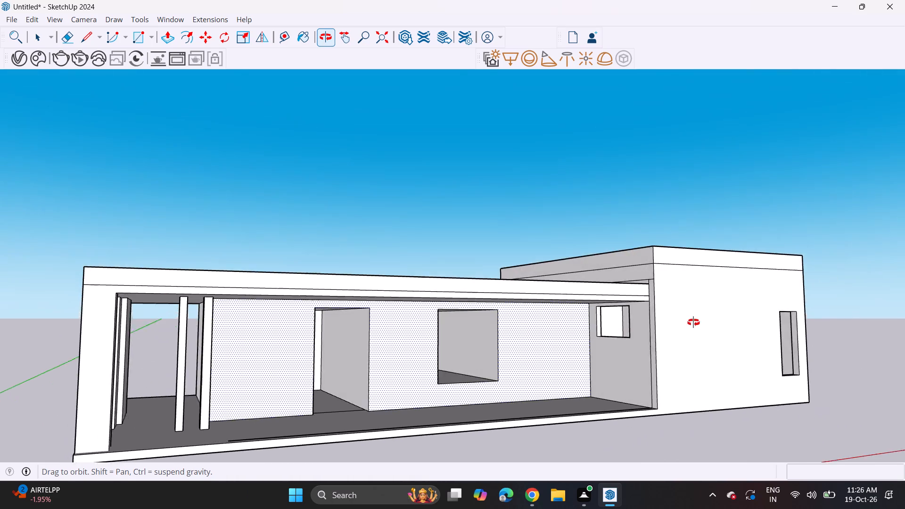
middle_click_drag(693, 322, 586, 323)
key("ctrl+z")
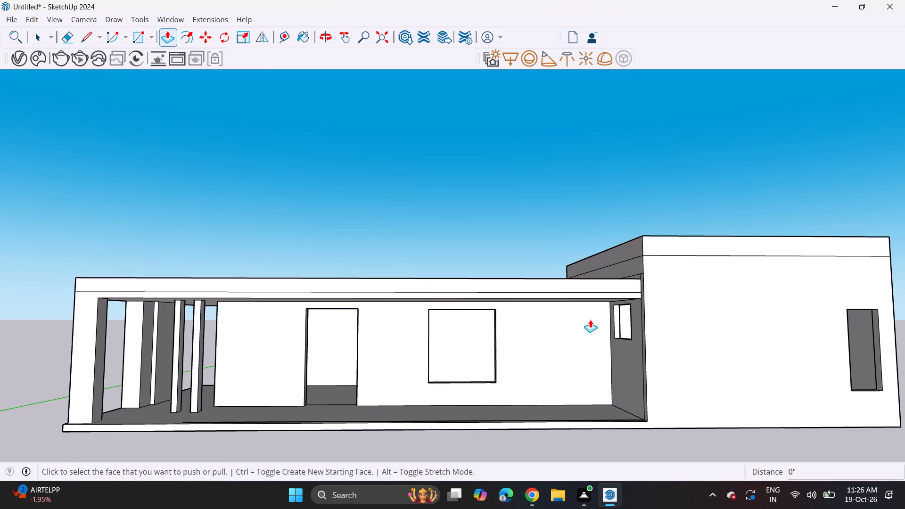
Inspect the ground-floor front openings, porch columns and stepped roof edges of both blocks from several angles.
middle_click_drag(552, 349, 862, 364)
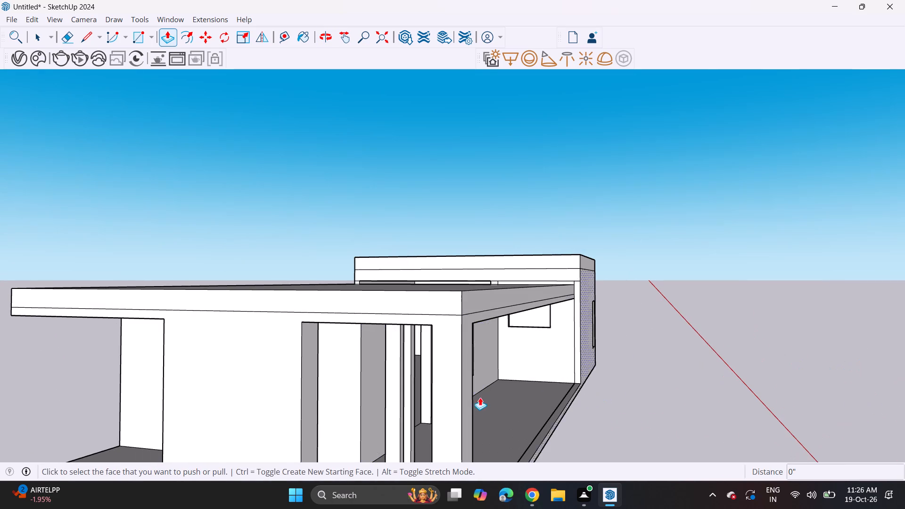
middle_click_drag(451, 327, 280, 286)
scroll(301, 300, "up", 1)
middle_click_drag(655, 370, 502, 377)
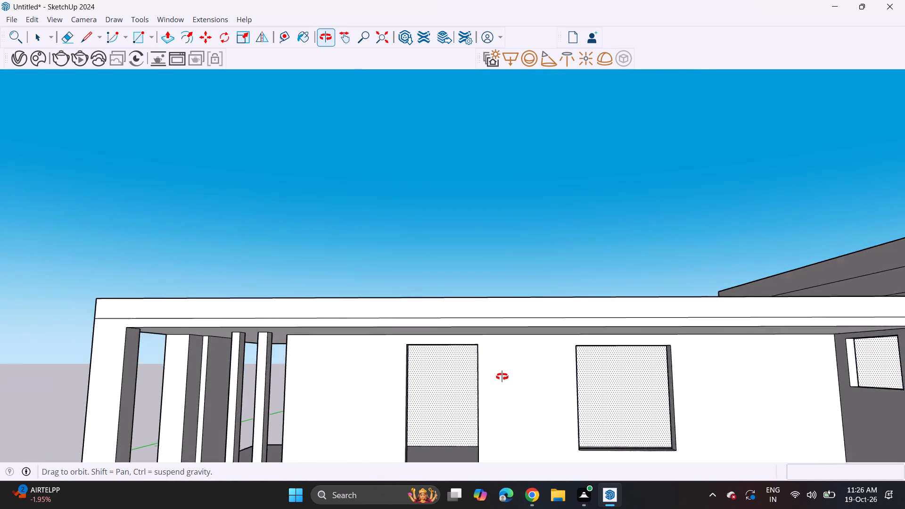
middle_click_drag(502, 377, 499, 378)
scroll(511, 360, "down", 4)
middle_click_drag(556, 366, 500, 352, "shift")
scroll(502, 339, "down", 2)
middle_click_drag(508, 337, 511, 345, "shift")
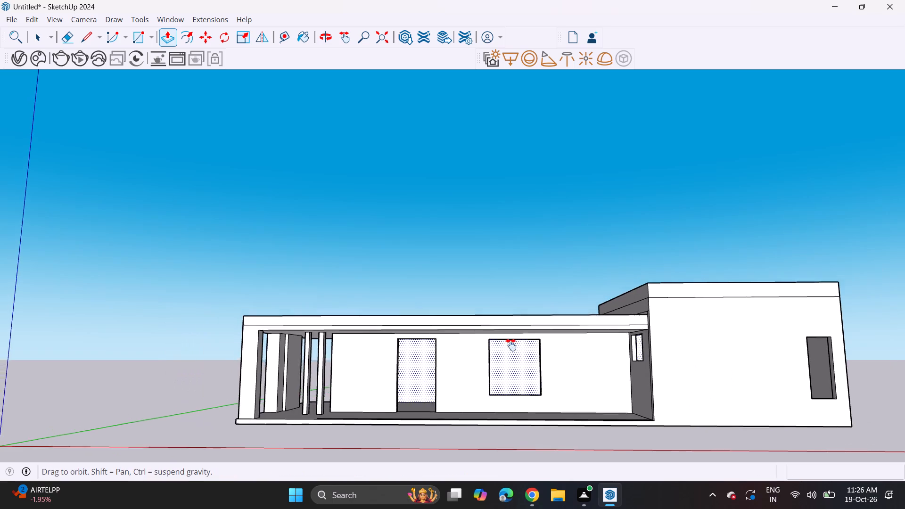
middle_click_drag(511, 345, 537, 358, "shift")
middle_click_drag(540, 358, 515, 361)
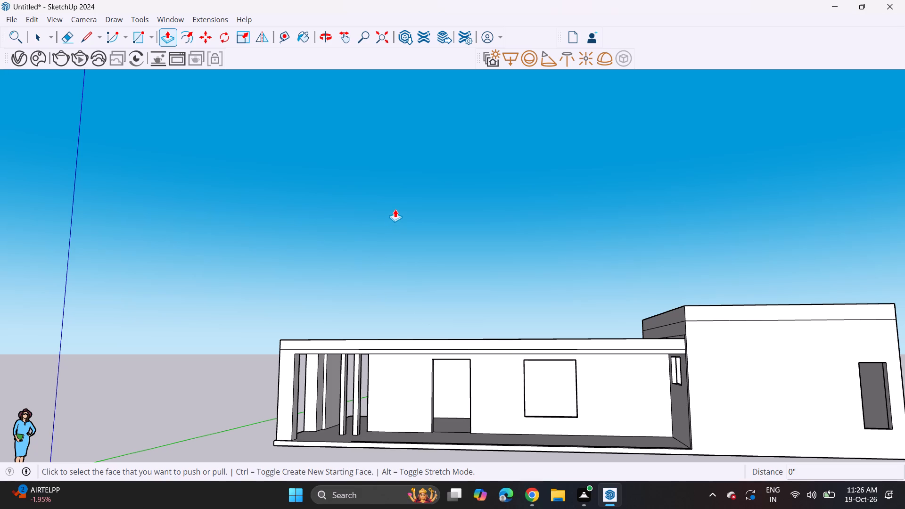
Draw inset lines on the lower wing's roof, about 26' 5 9/16" along the outer end and 23' 5 7/8" along the front, closing to the front edge.
middle_click_drag(339, 300, 349, 421)
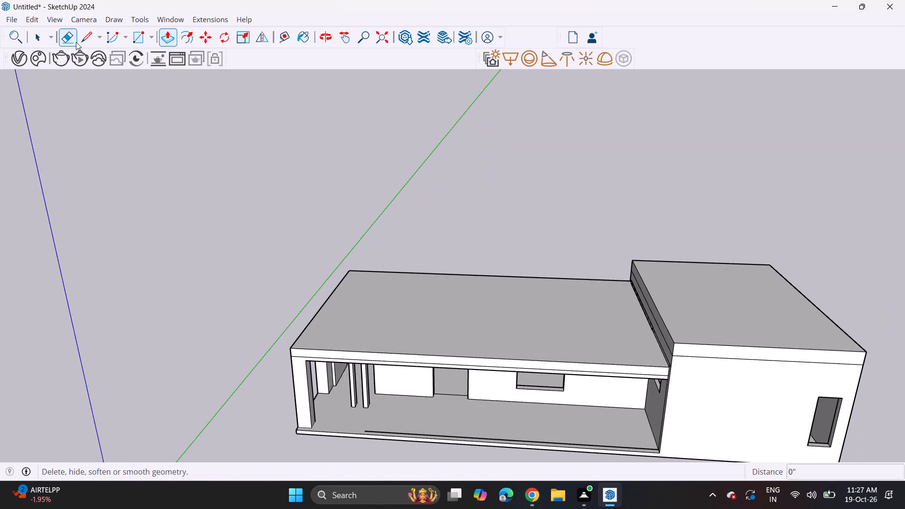
left_click(81, 39)
scroll(314, 240, "up", 2)
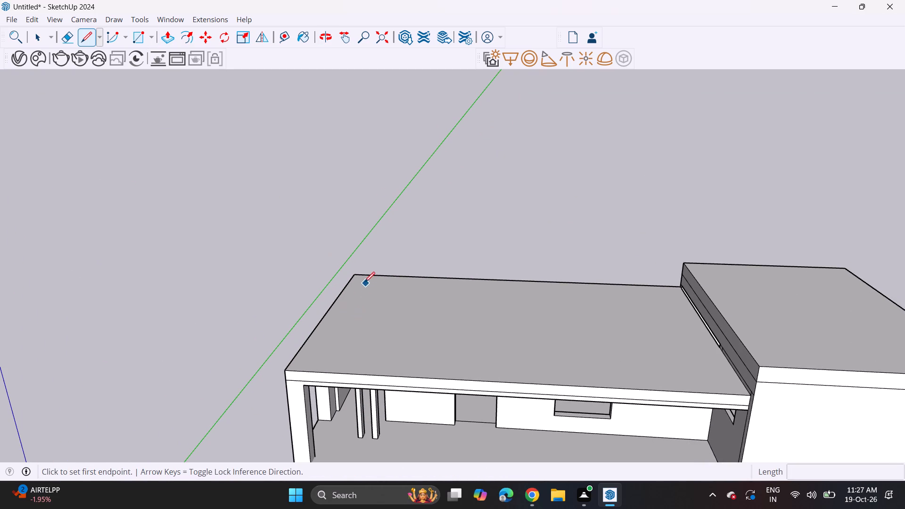
left_click(364, 274)
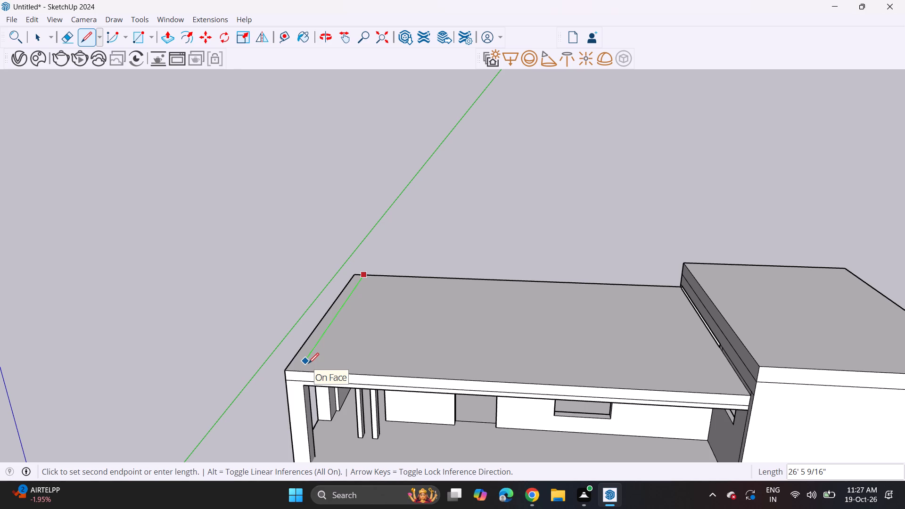
left_click(308, 363)
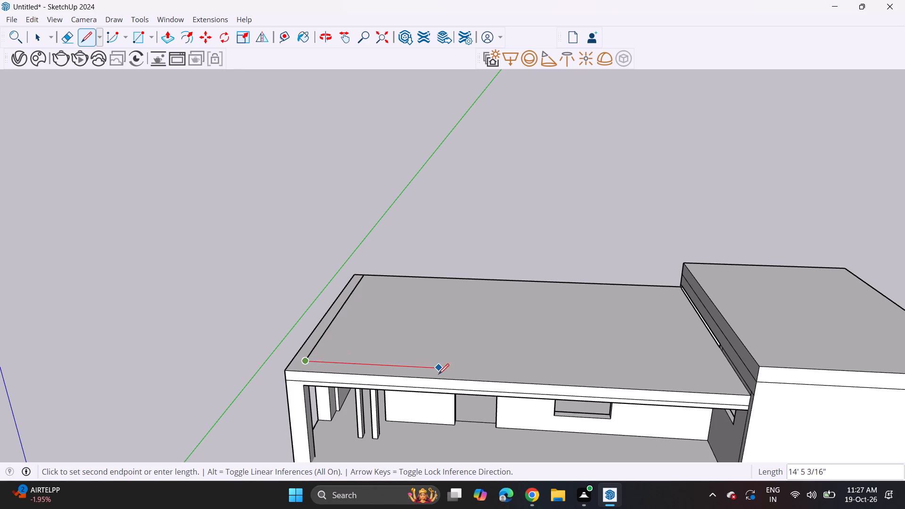
left_click(526, 378)
left_click(521, 388)
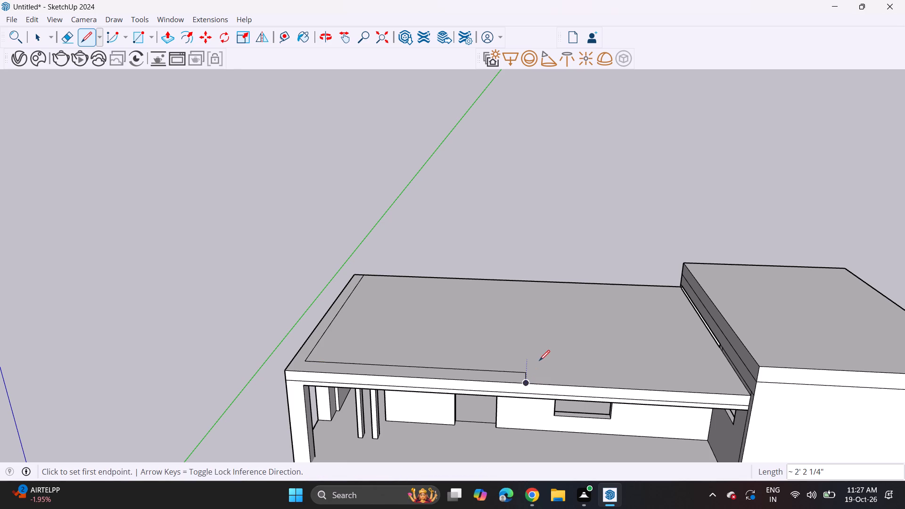
Draw a dividing line about 26' 5 9/16" across the lower wing's roof from the front inset line's end to the rear edge.
left_click(524, 375)
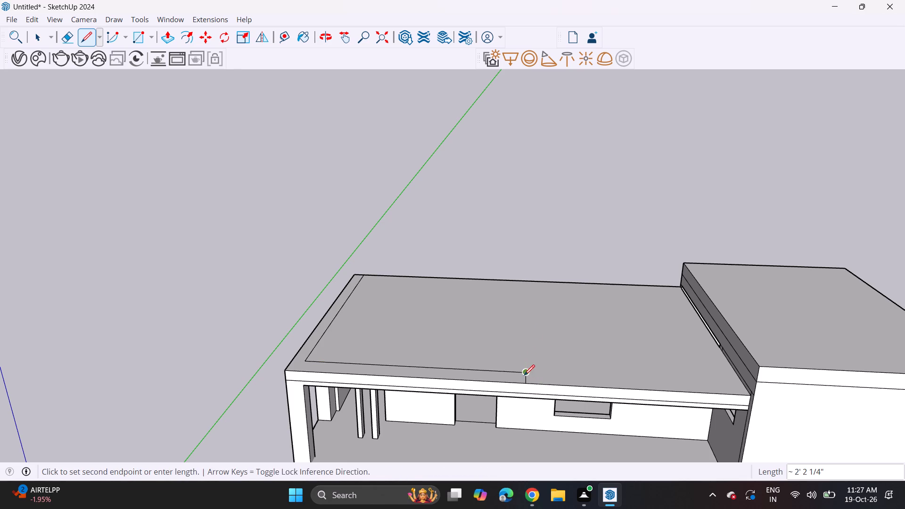
left_click(524, 281)
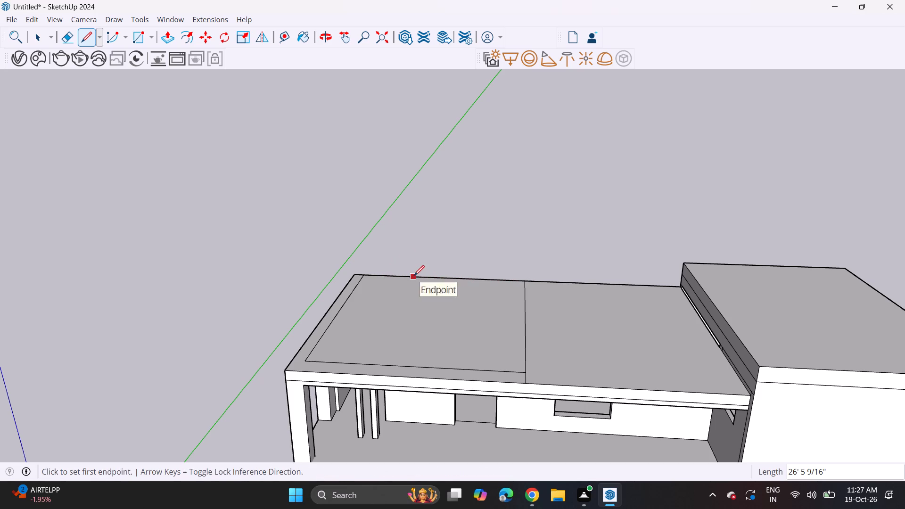
Draw an inset line along the lower wing's rear roof edge, from a short return across the dividing line to the taller block.
left_click(414, 276)
left_click(411, 287)
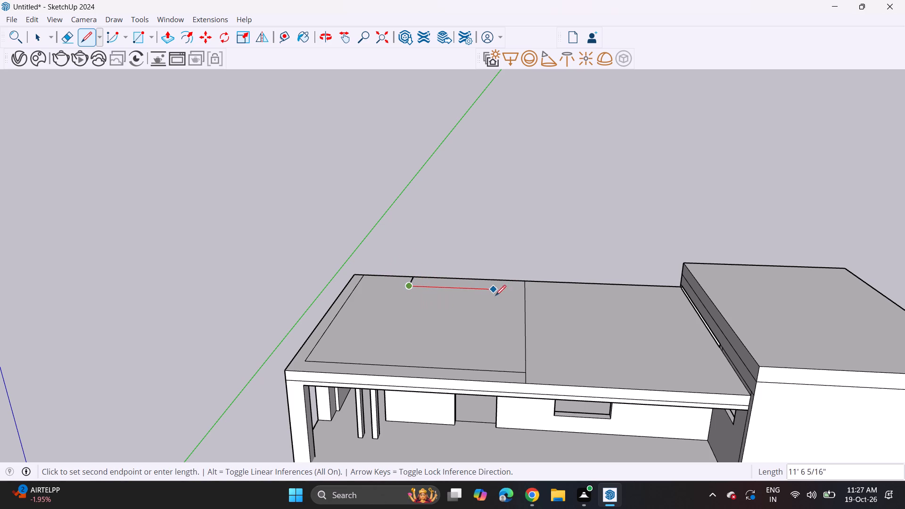
left_click(522, 295)
left_click(527, 290)
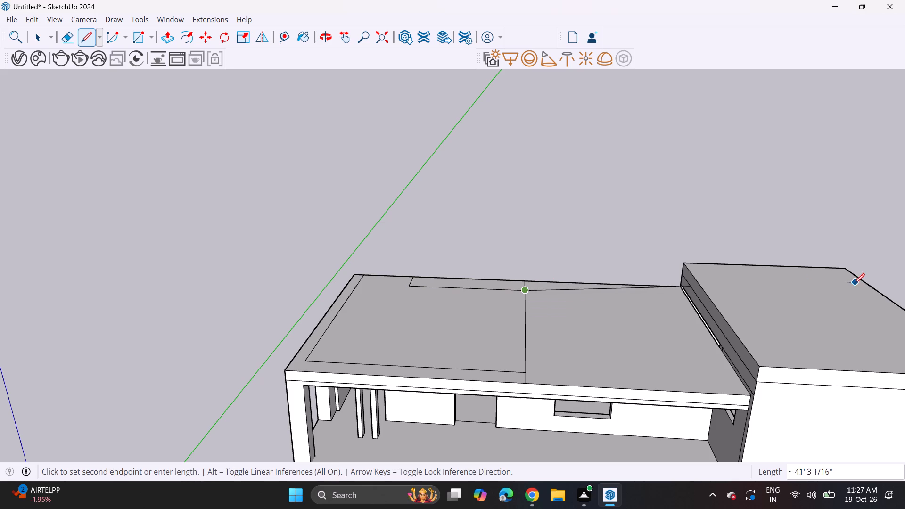
left_click(684, 296)
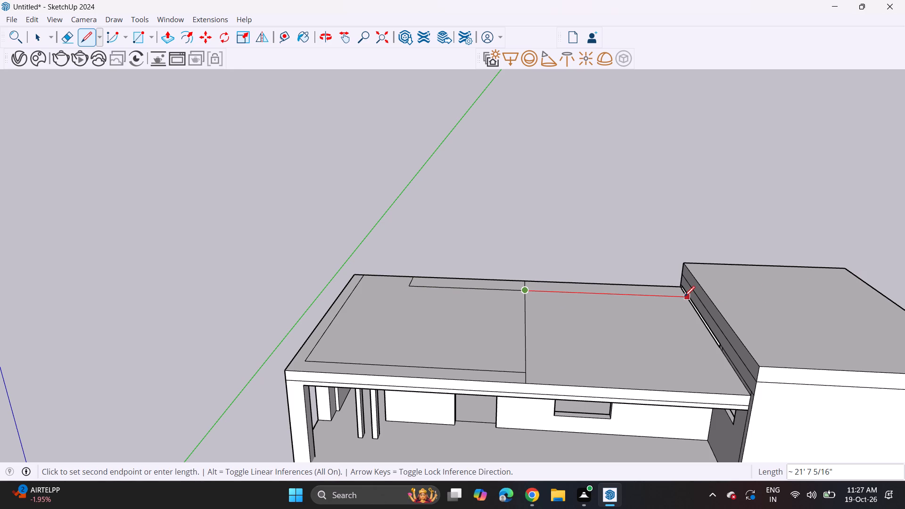
Erase the short piece of the dividing line between the rear inset line and the roof's rear edge.
left_click(68, 35)
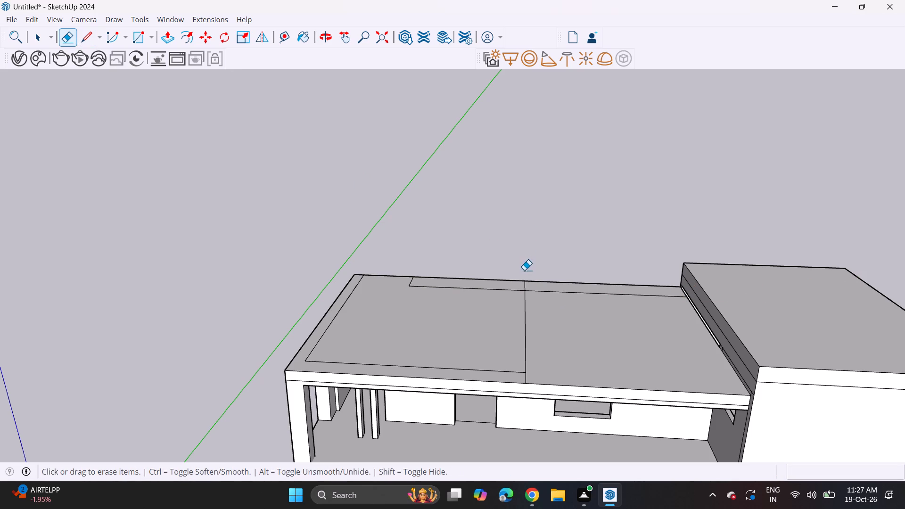
left_click(525, 286)
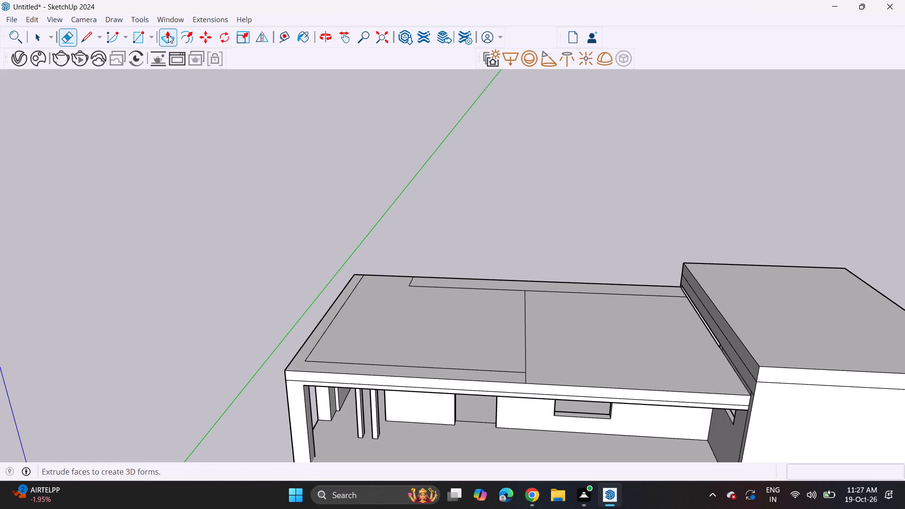
Offset the roof area beside the taller block inward about 8 1/16" to outline the upper room's walls.
left_click(186, 41)
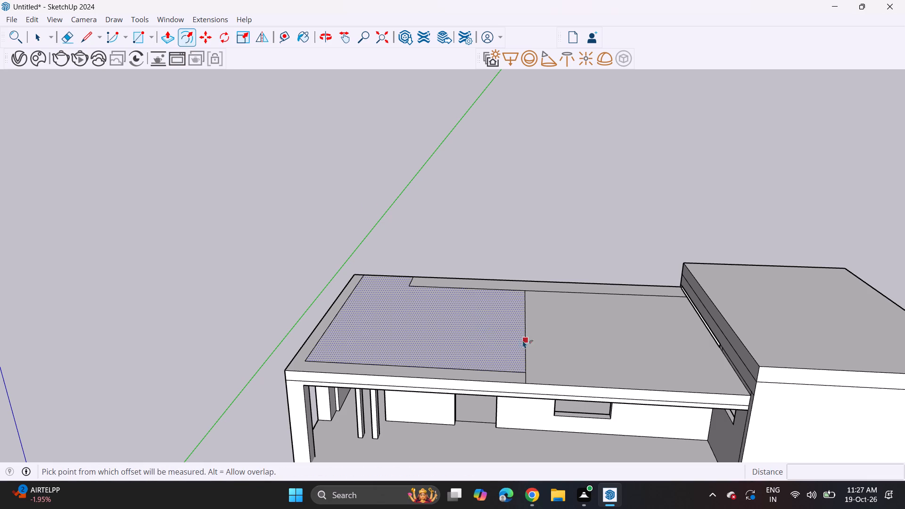
left_click(531, 340)
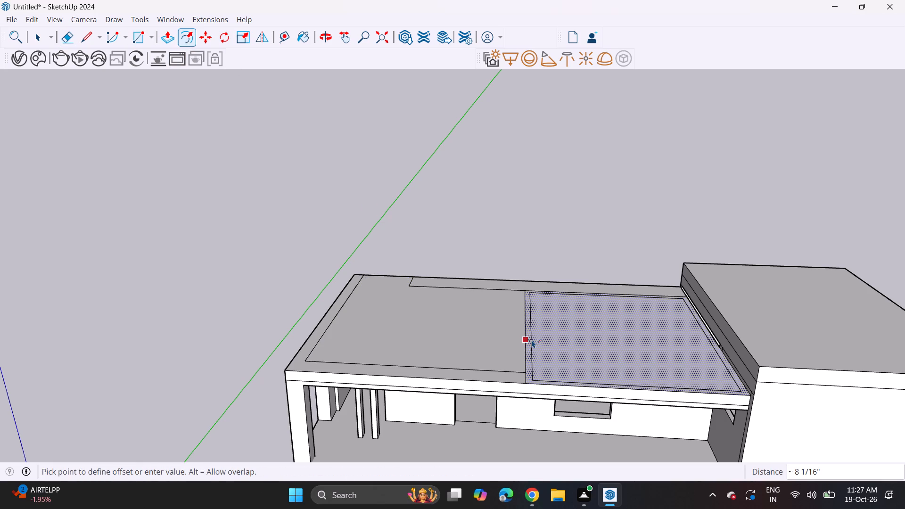
left_click(532, 340)
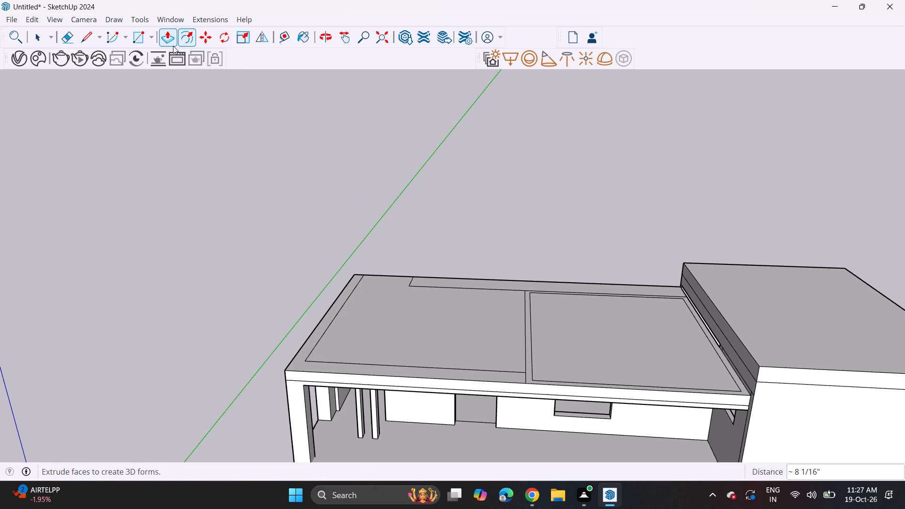
Extrude the offset wall border up 10' to form the upper-floor room's walls.
left_click(173, 46)
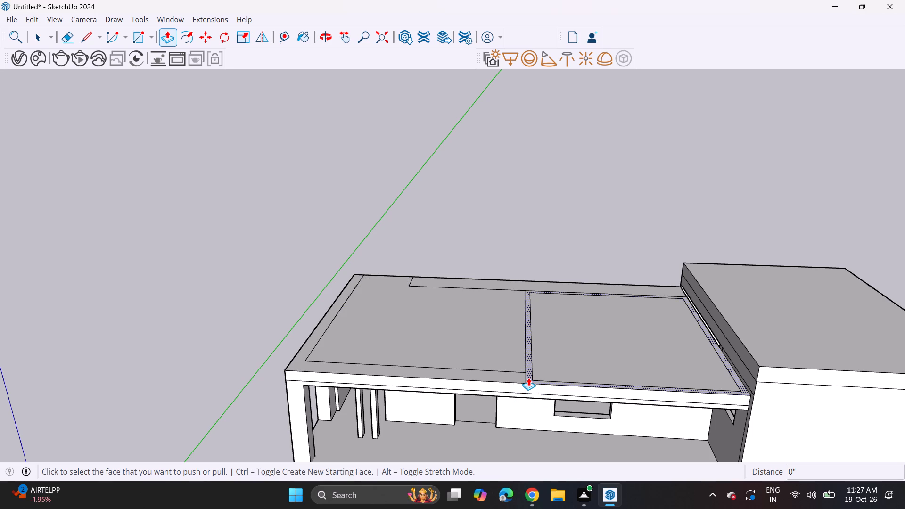
left_click(528, 378)
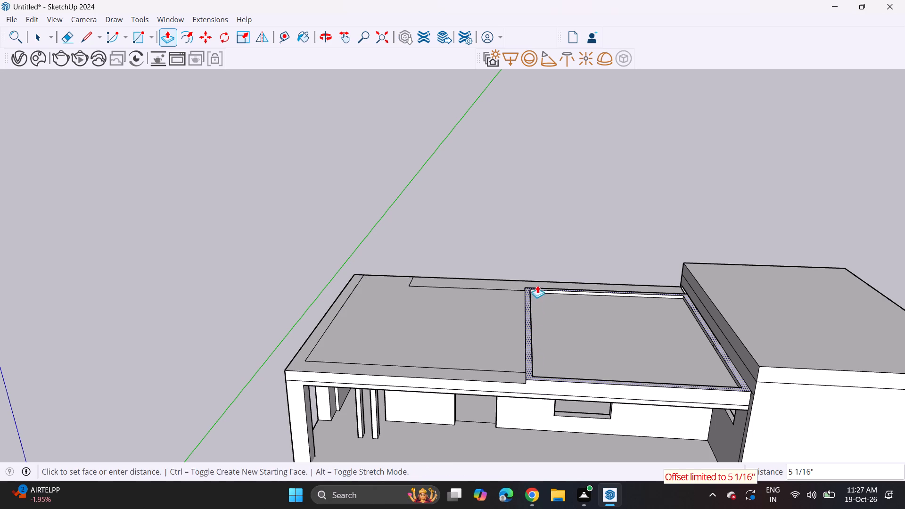
type("10'")
key("Return")
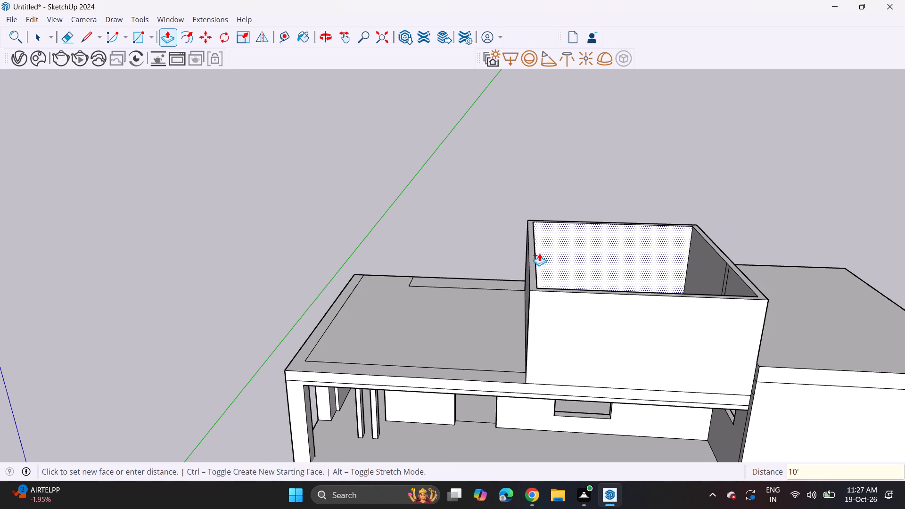
Extrude the upper fascia band along the lower wing's front outward about 8 3/8", up to the taller block's front wall plane.
scroll(532, 267, "down", 4)
middle_click_drag(629, 312, 296, 302, "shift")
middle_click_drag(331, 285, 349, 326)
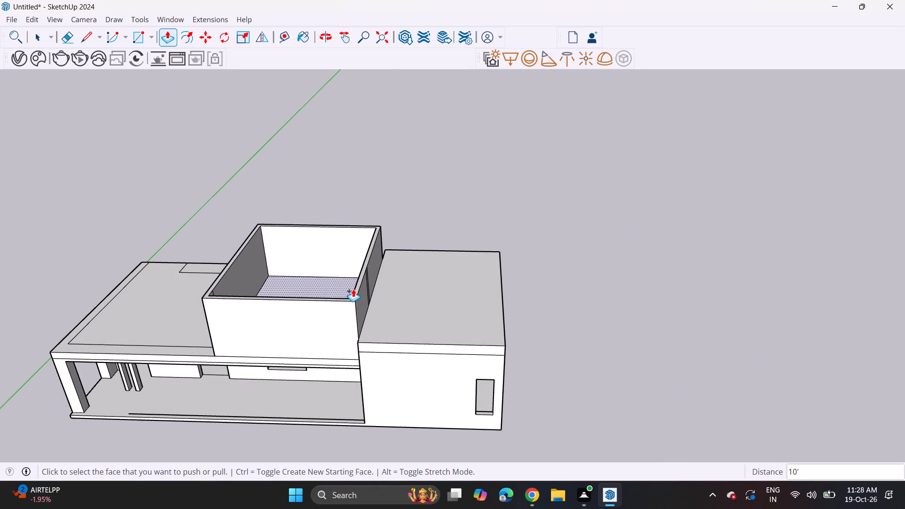
middle_click_drag(328, 339, 575, 269)
scroll(333, 337, "up", 1)
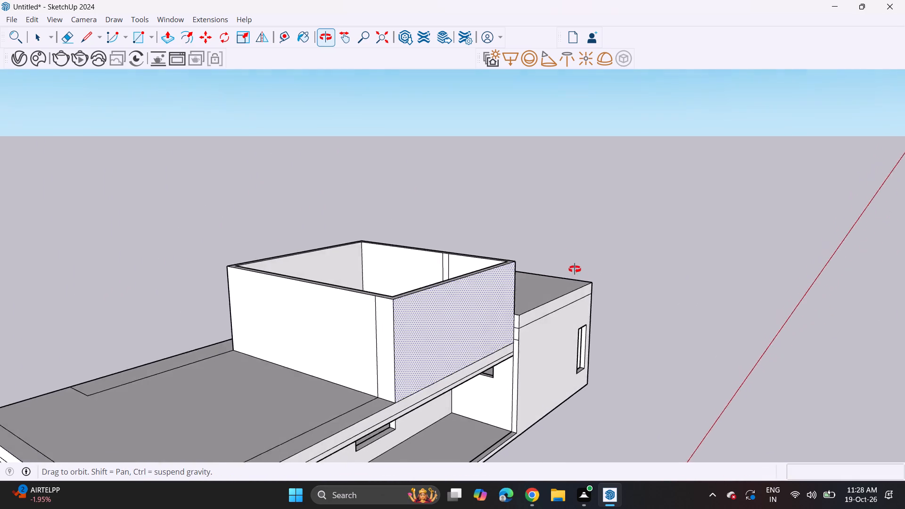
middle_click_drag(575, 269, 564, 260)
scroll(518, 332, "up", 4)
left_click(472, 358)
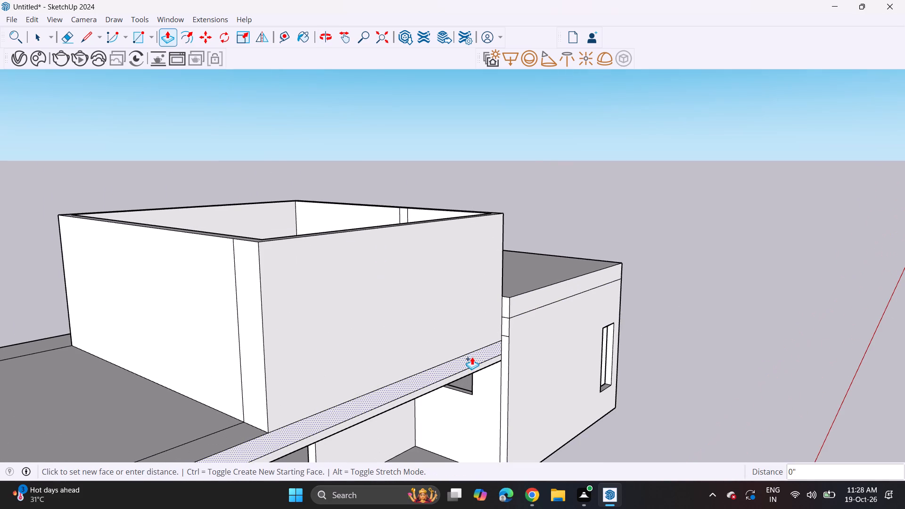
left_click(516, 312)
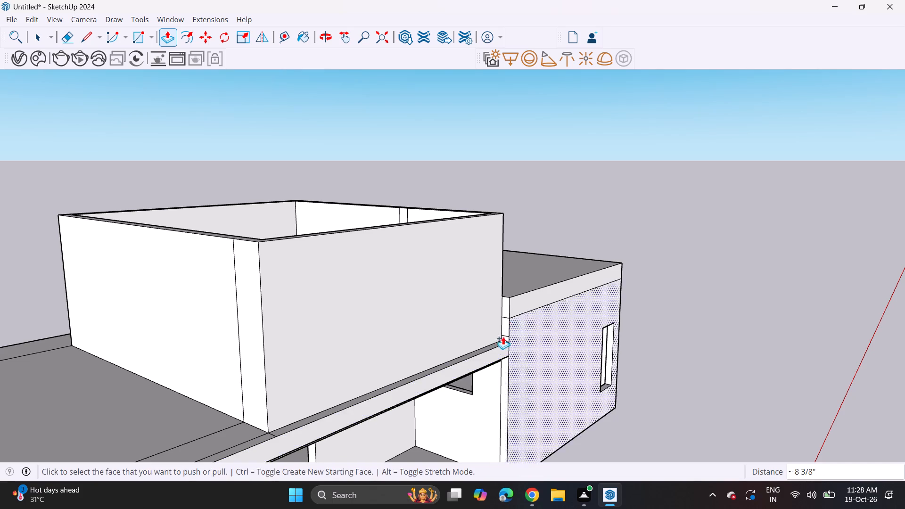
Extrude the lower wing's thin lower fascia band and the upper room's front wall outward by the same 8 3/8".
middle_click_drag(497, 346, 469, 279)
double_click(467, 332)
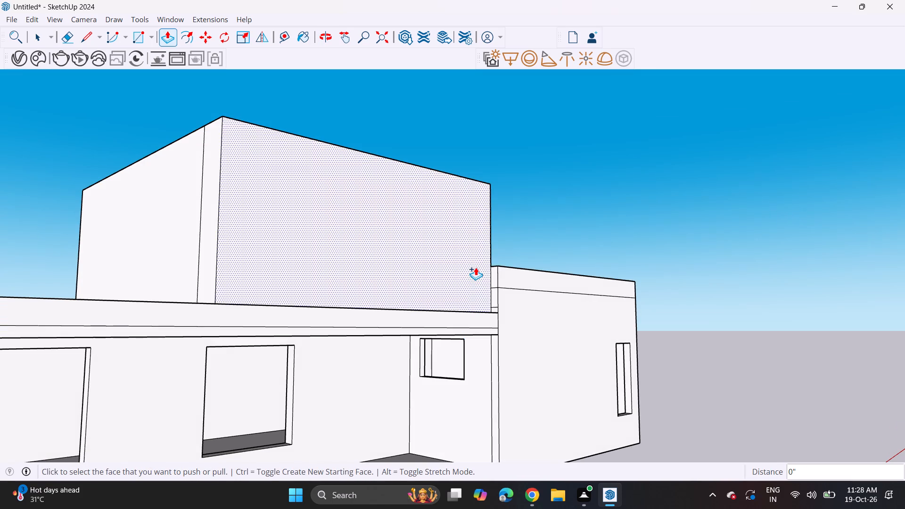
double_click(475, 267)
Offset the taller block's roof face inward about 8 9/16" to outline its upper-floor walls.
middle_click_drag(495, 257, 297, 476)
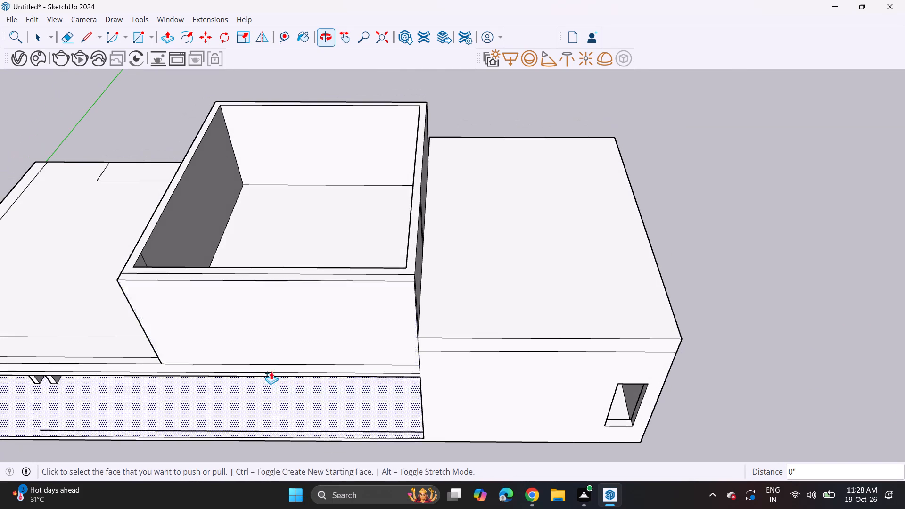
left_click(193, 32)
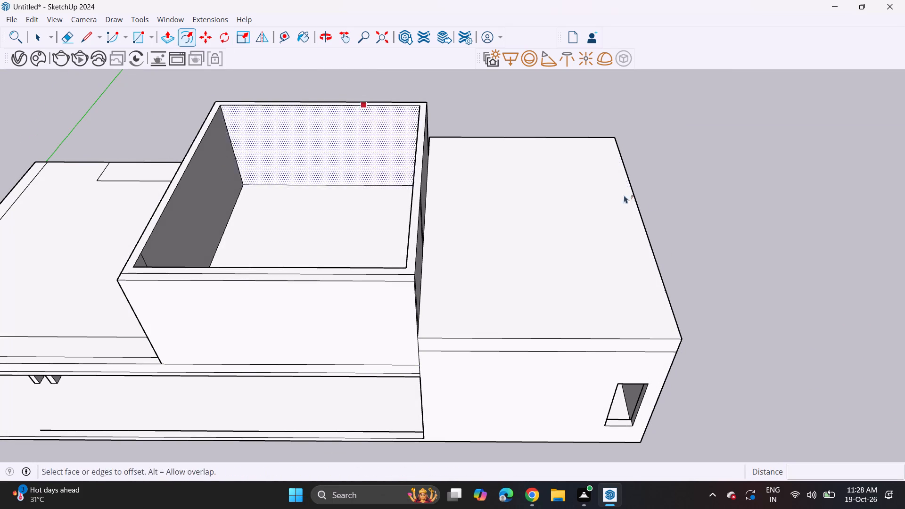
left_click(564, 160)
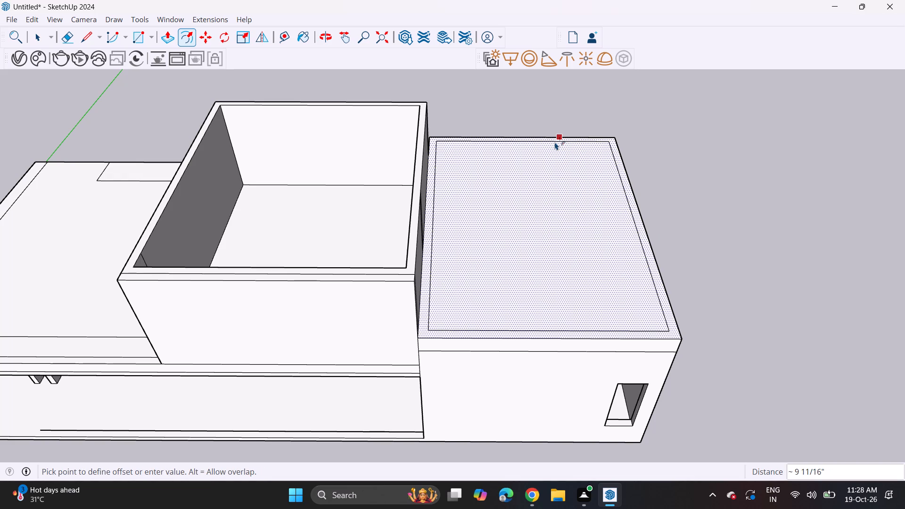
left_click(555, 142)
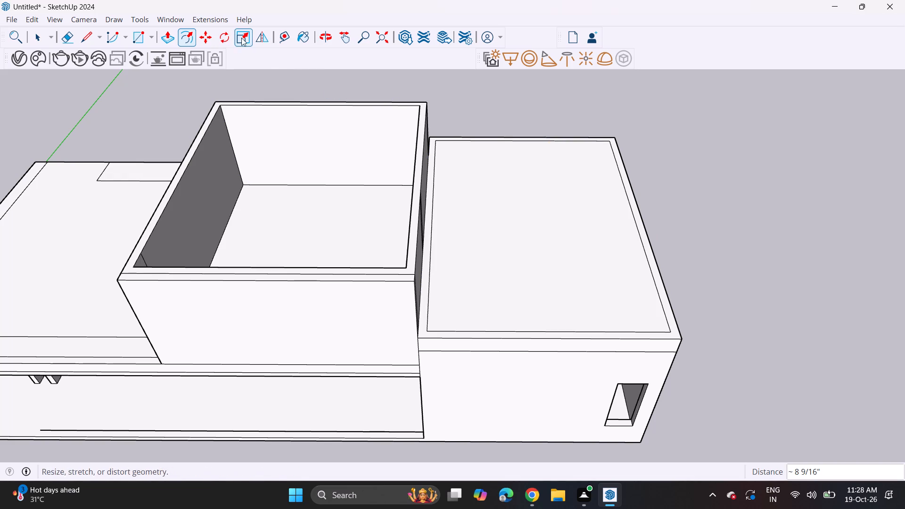
Extrude the offset border on the taller block's roof up 10' to form its upper-floor walls.
left_click(166, 33)
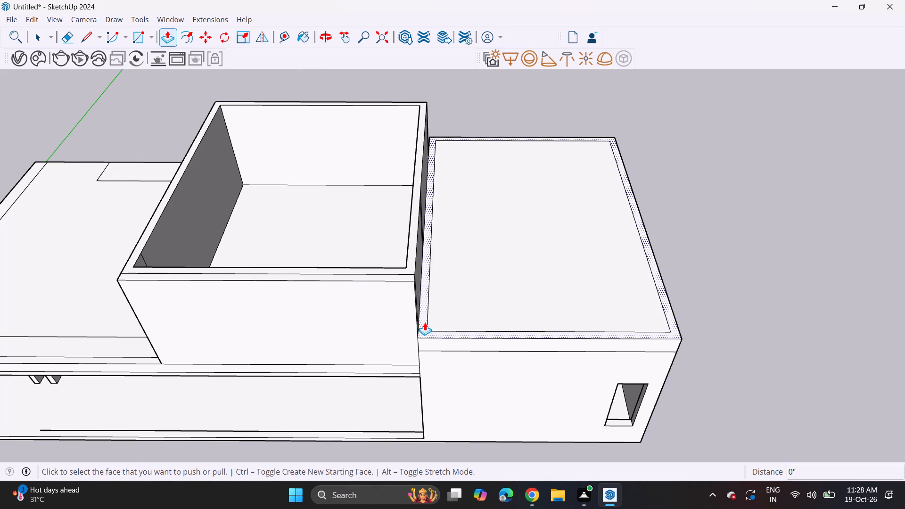
left_click(425, 322)
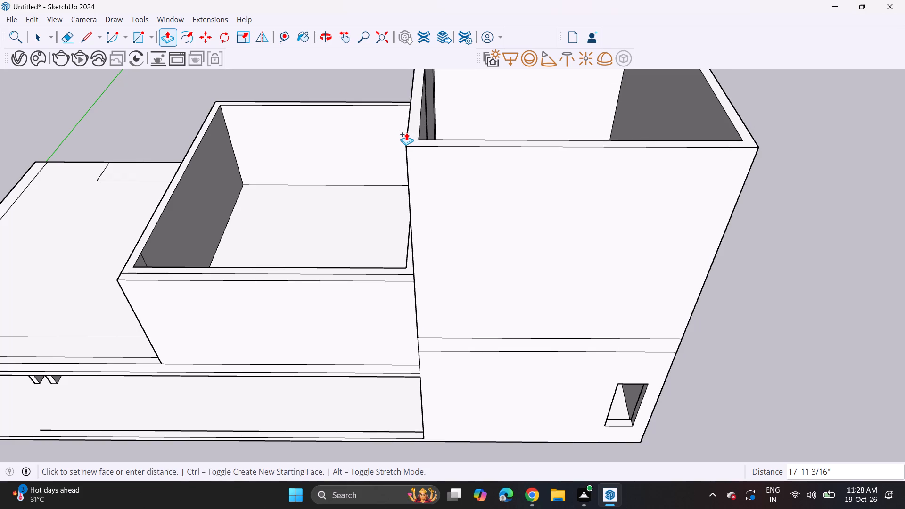
type("10'")
key("Return")
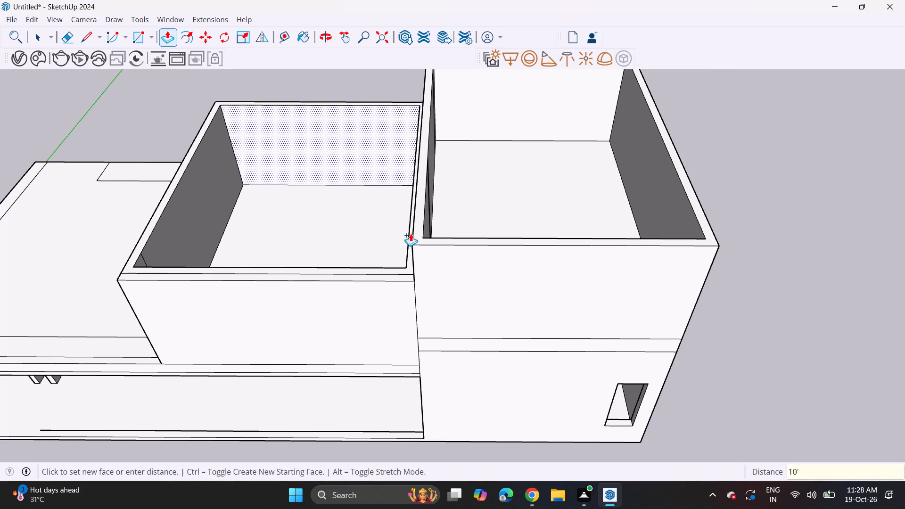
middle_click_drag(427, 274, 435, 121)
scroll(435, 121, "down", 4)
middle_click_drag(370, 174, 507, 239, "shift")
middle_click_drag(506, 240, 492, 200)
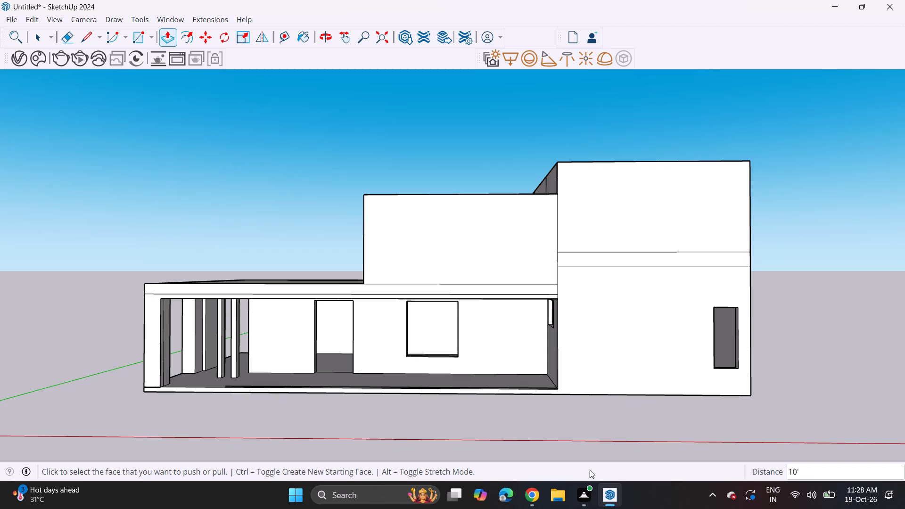
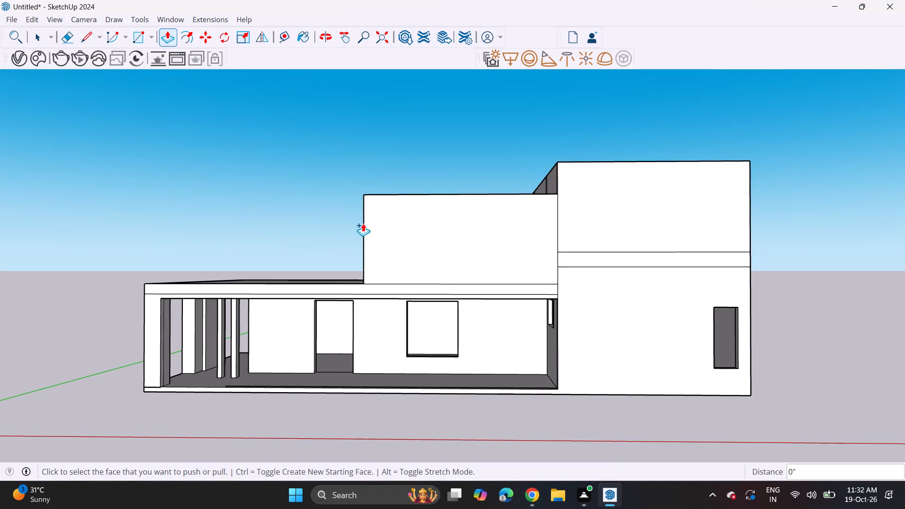
Extrude the narrow strip along the rear edge of the lower wing's roof up about 14' 8 9/16" to form a back wall.
middle_click_drag(359, 231, 378, 278)
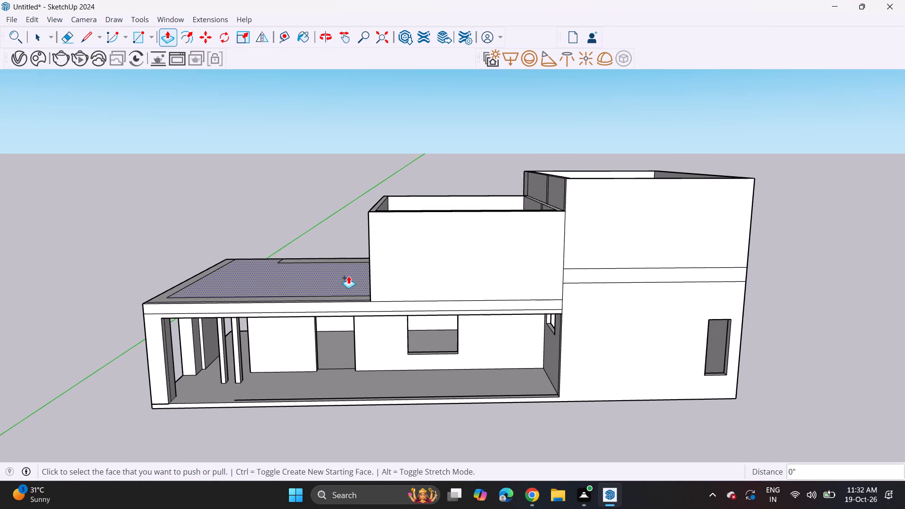
middle_click_drag(262, 193, 352, 312)
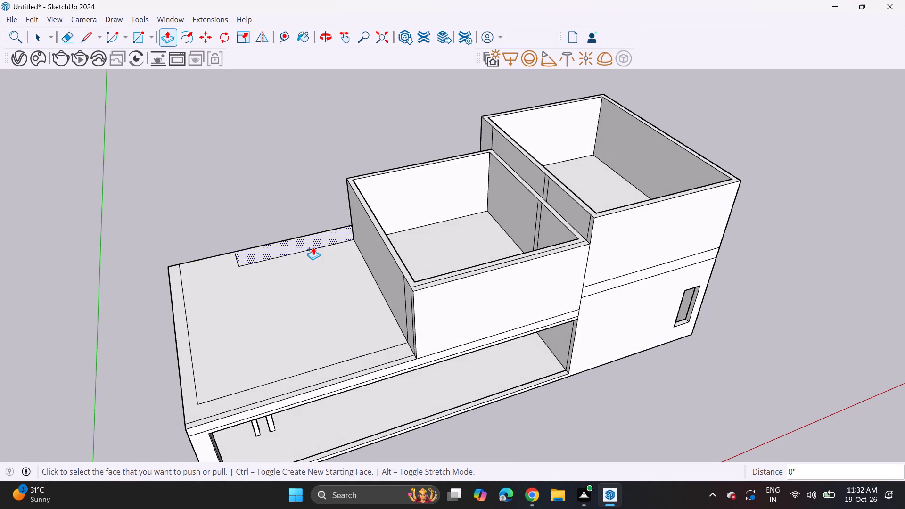
left_click(313, 247)
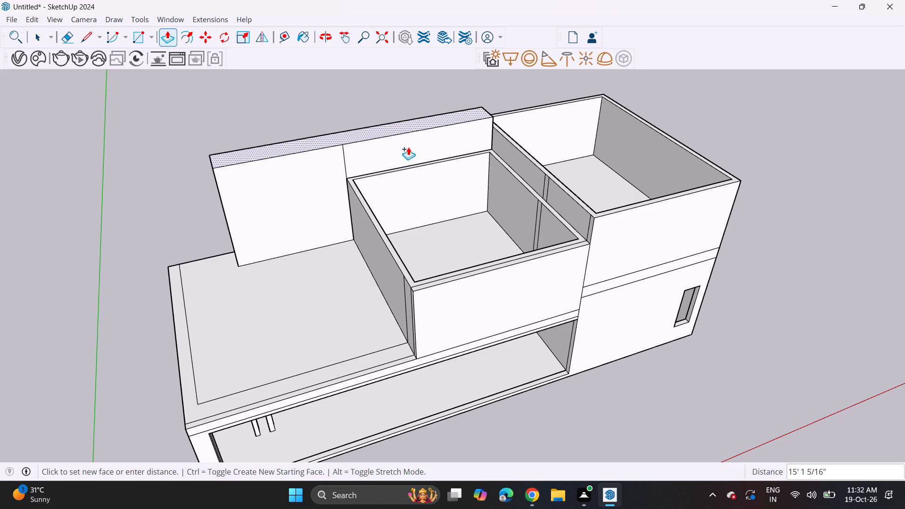
middle_click_drag(447, 184, 366, 101)
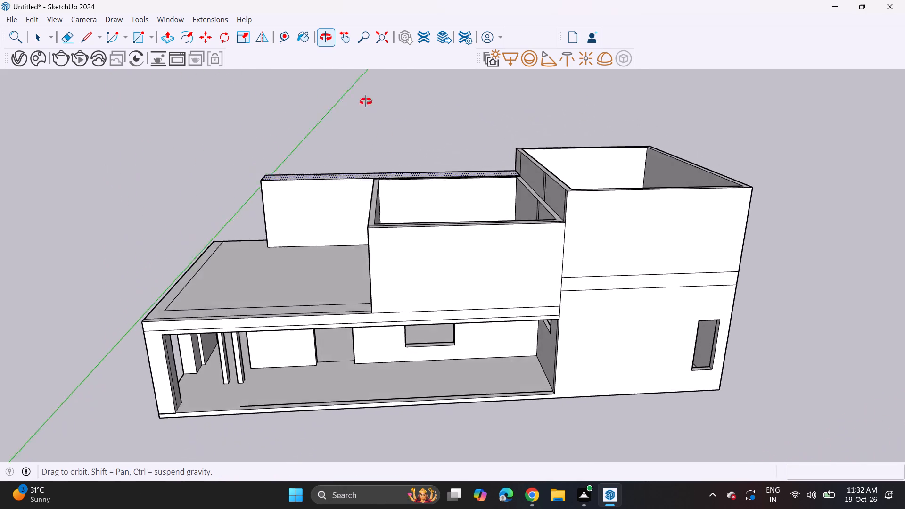
middle_click_drag(366, 101, 350, 65)
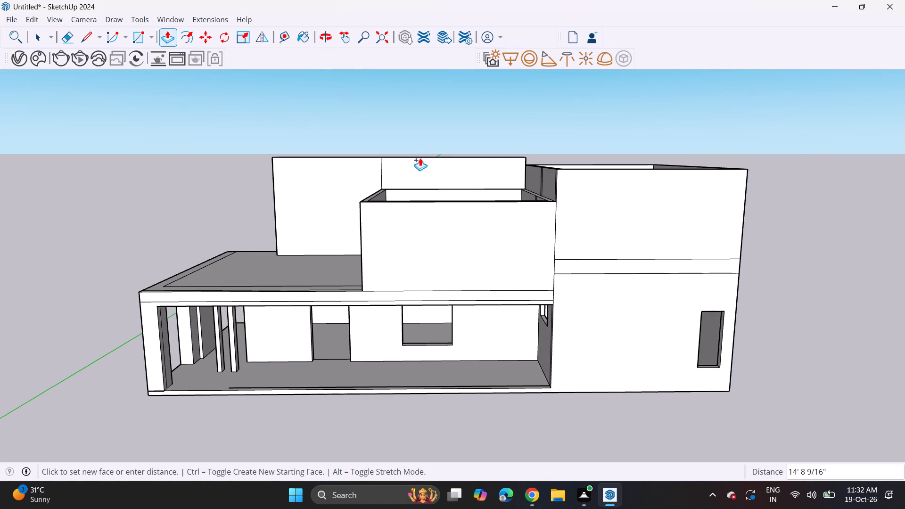
left_click(420, 158)
Erase the stray vertical edges on the new back wall, the taller block's side wall and inside the upper room.
left_click(64, 39)
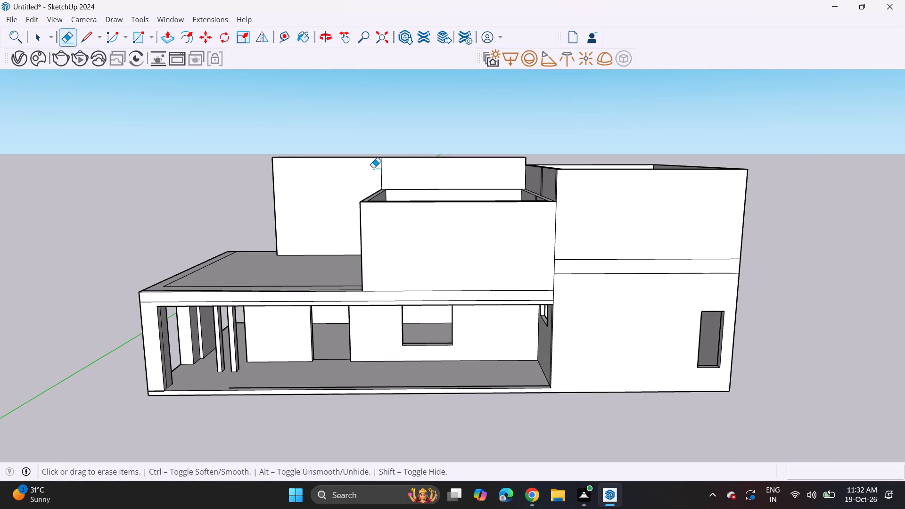
left_click_drag(373, 168, 385, 171)
middle_click_drag(517, 159, 514, 194)
middle_click_drag(533, 196, 580, 211)
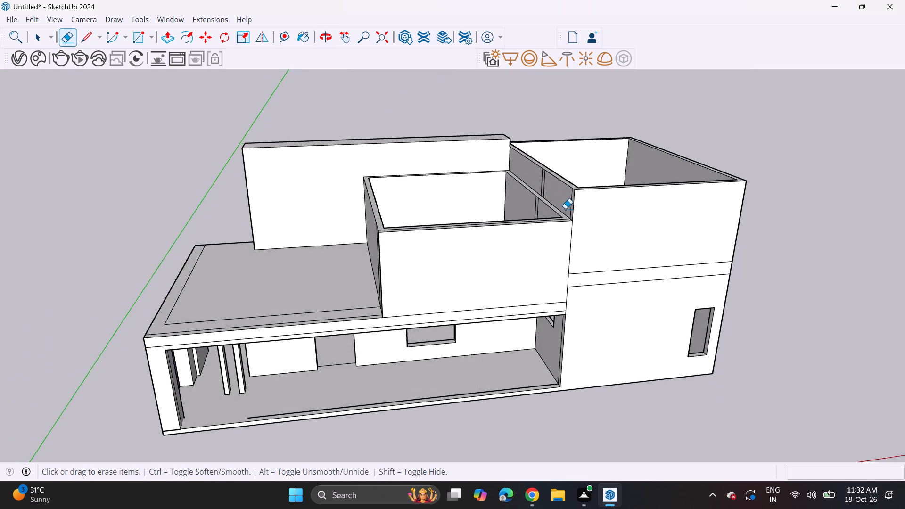
scroll(554, 202, "up", 5)
left_click_drag(540, 185, 527, 165)
left_click_drag(532, 220, 518, 209)
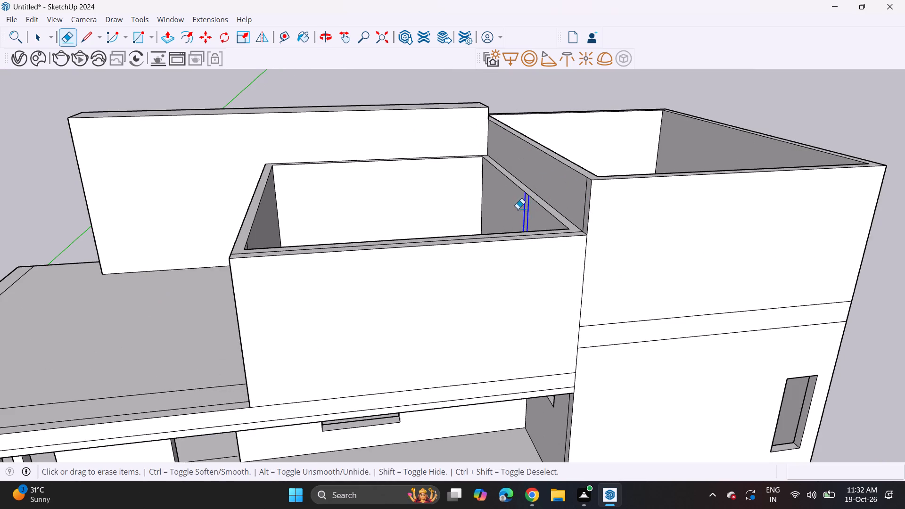
left_click_drag(518, 209, 513, 206)
Examine the villa's overall massing from the front and from slightly above.
middle_click_drag(529, 233, 517, 219)
middle_click_drag(535, 206, 517, 177)
scroll(499, 165, "down", 5)
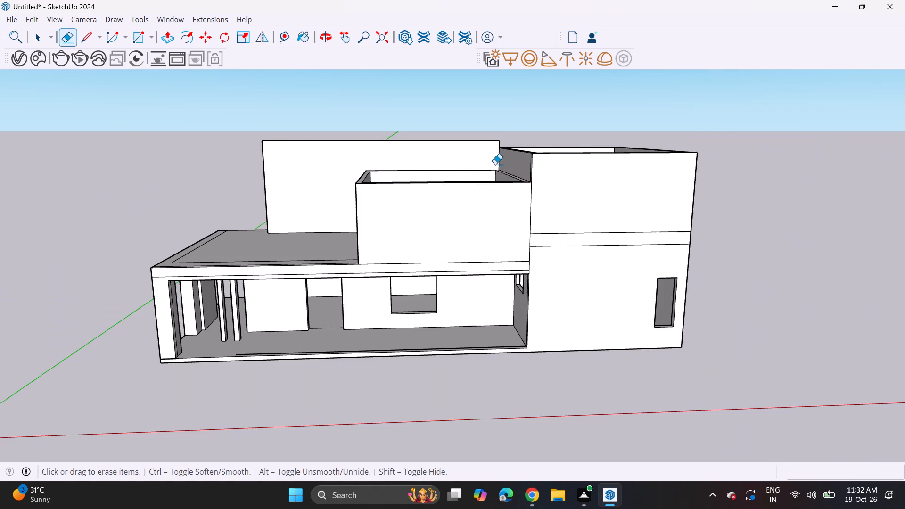
middle_click_drag(493, 181, 472, 156)
scroll(468, 160, "down", 1)
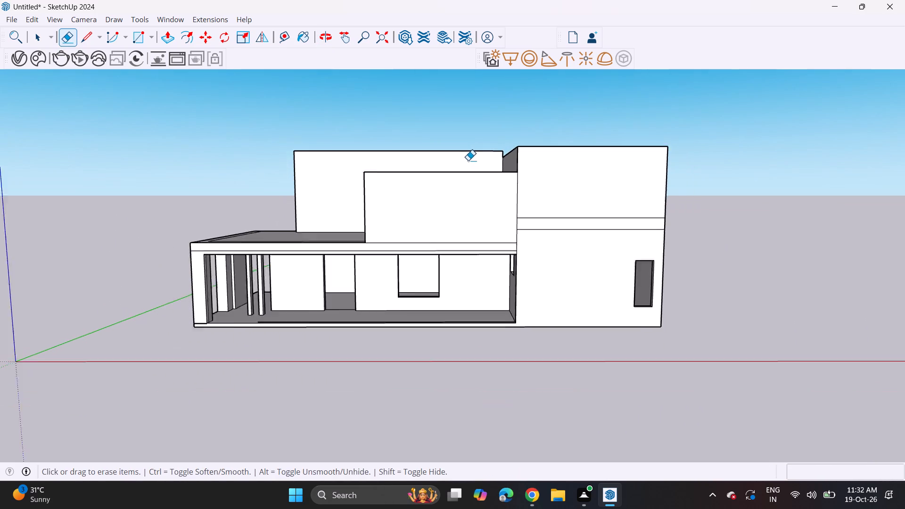
scroll(468, 160, "down", 1)
middle_click_drag(465, 160, 523, 197, "shift")
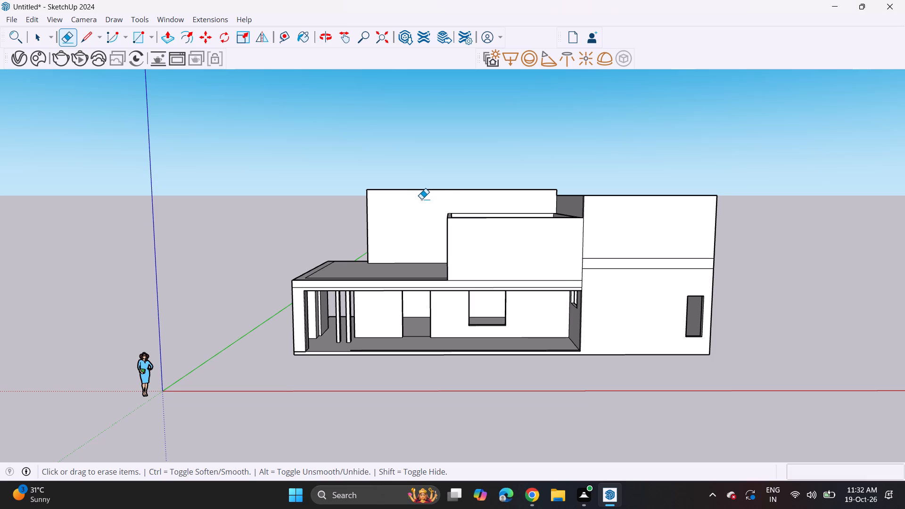
middle_click_drag(385, 207, 426, 222)
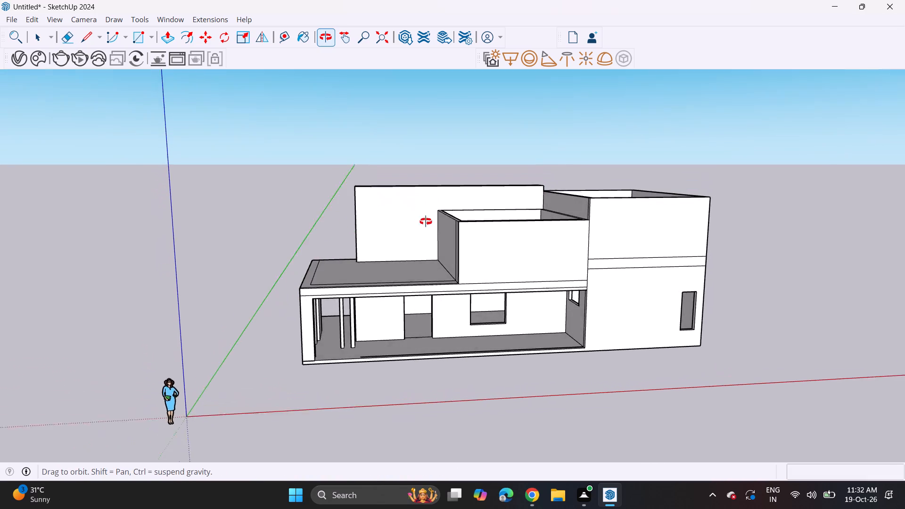
middle_click_drag(426, 222, 428, 224)
Extrude the top of the upper room's walls up about 11 3/8", including the narrow front strip.
scroll(436, 225, "up", 4)
middle_click_drag(389, 164, 388, 215)
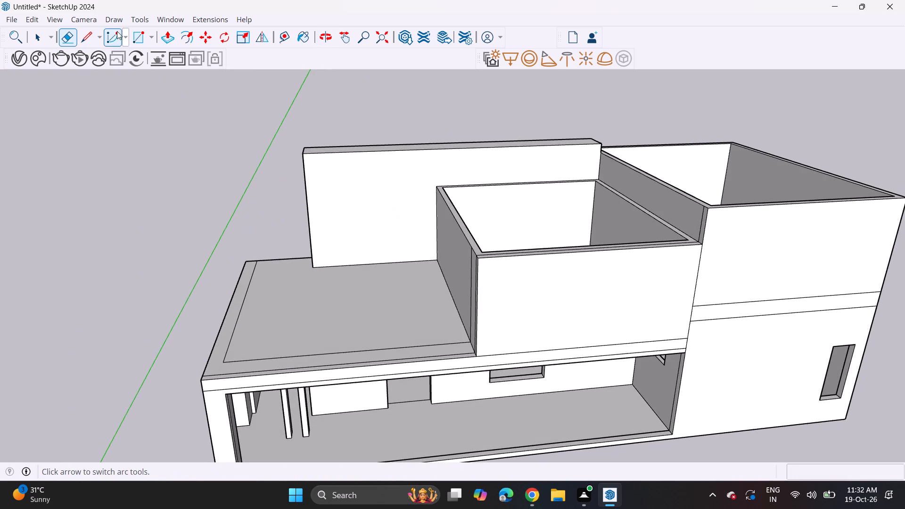
left_click(162, 40)
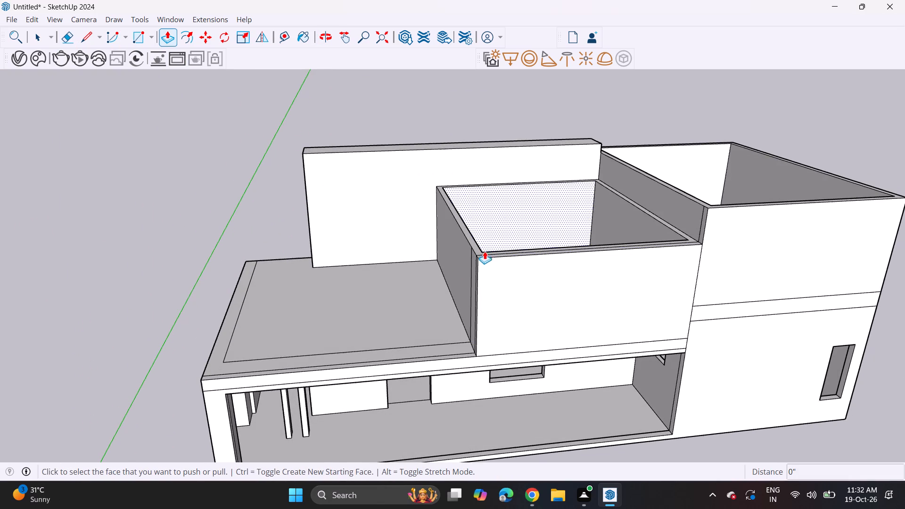
left_click(483, 254)
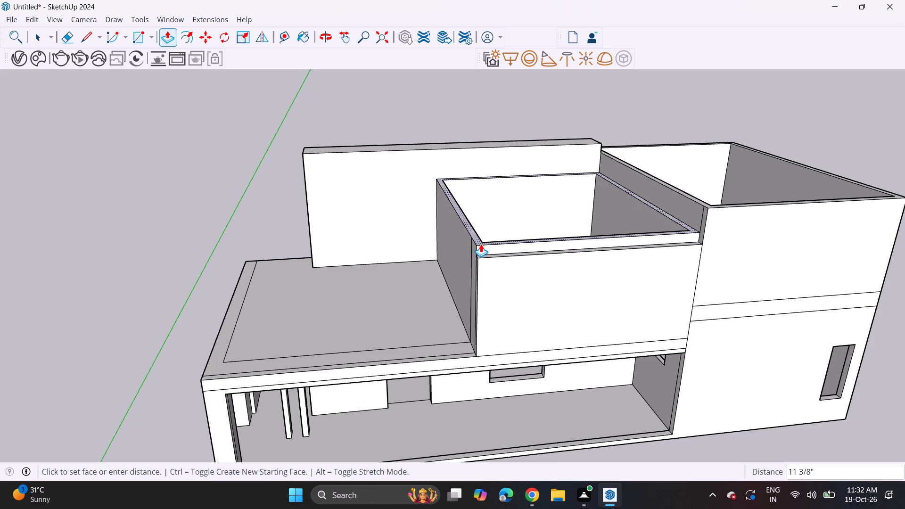
left_click(481, 244)
double_click(483, 256)
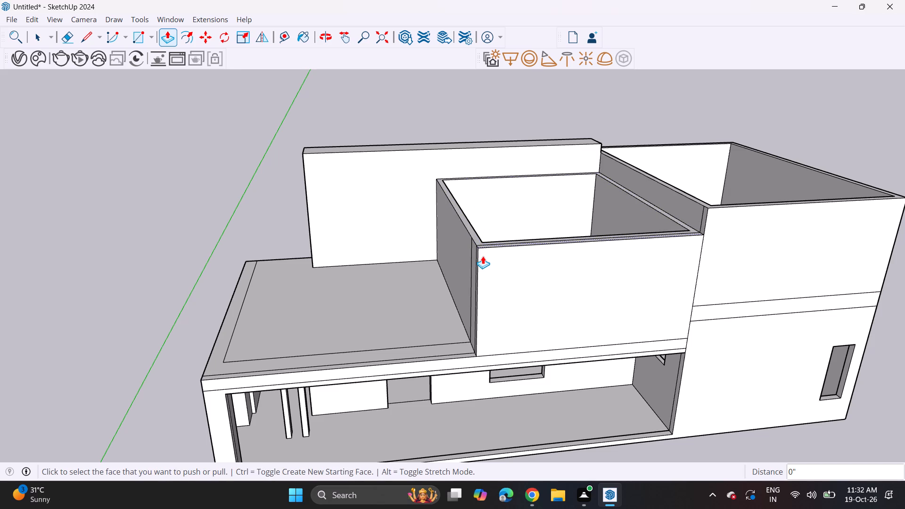
Outline a beam end atop the upper room's side wall front corner with a line about 2' 10 5/8" long, erasing the dividing edge above it.
middle_click_drag(485, 256, 560, 198)
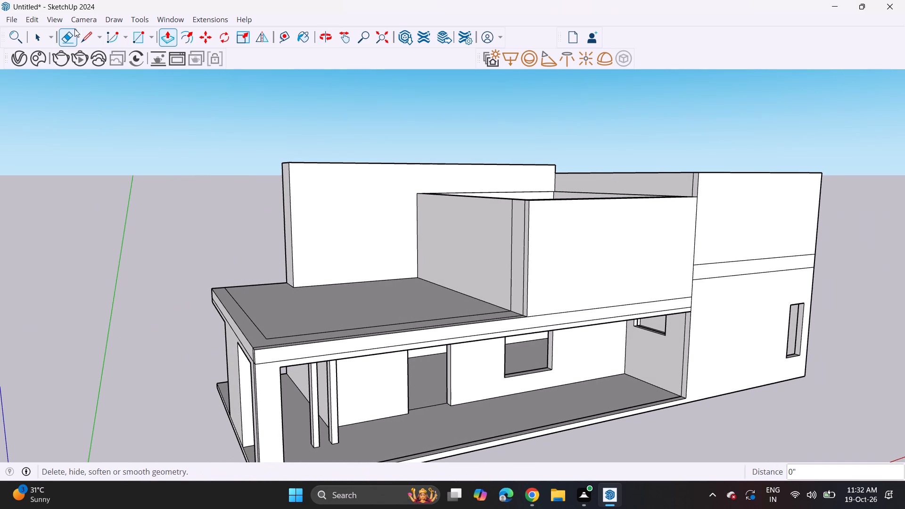
left_click(88, 35)
scroll(559, 222, "up", 4)
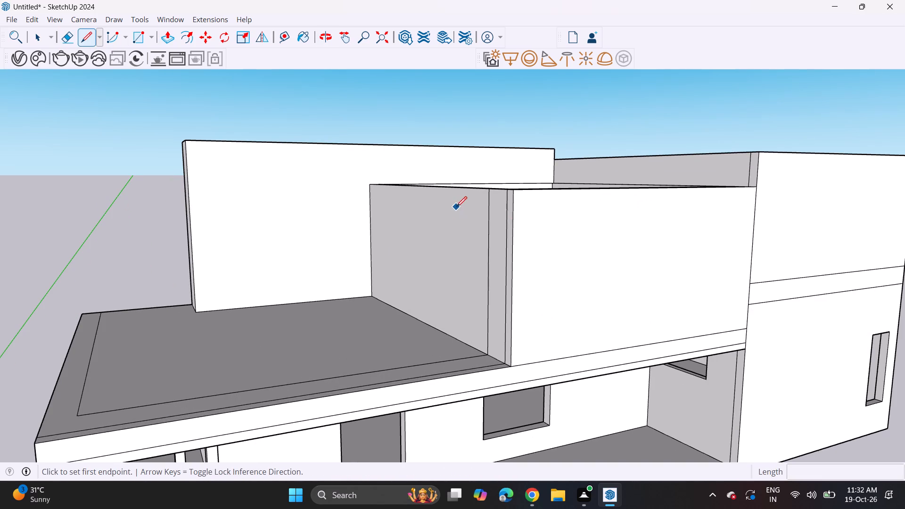
left_click(490, 219)
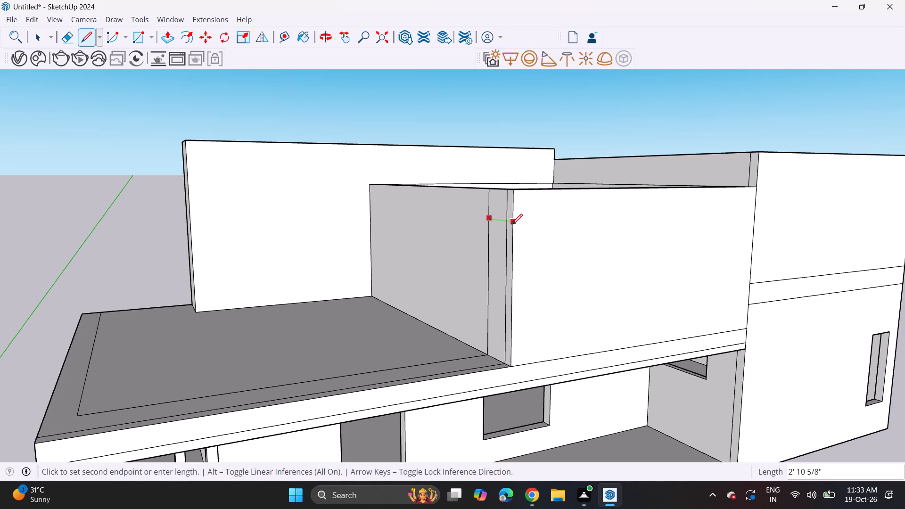
left_click(514, 225)
left_click(70, 39)
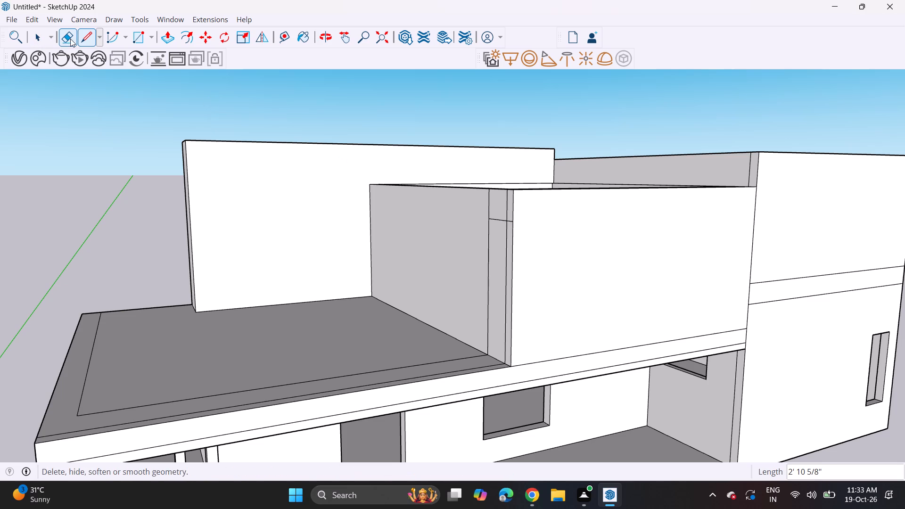
left_click(505, 207)
left_click(506, 211)
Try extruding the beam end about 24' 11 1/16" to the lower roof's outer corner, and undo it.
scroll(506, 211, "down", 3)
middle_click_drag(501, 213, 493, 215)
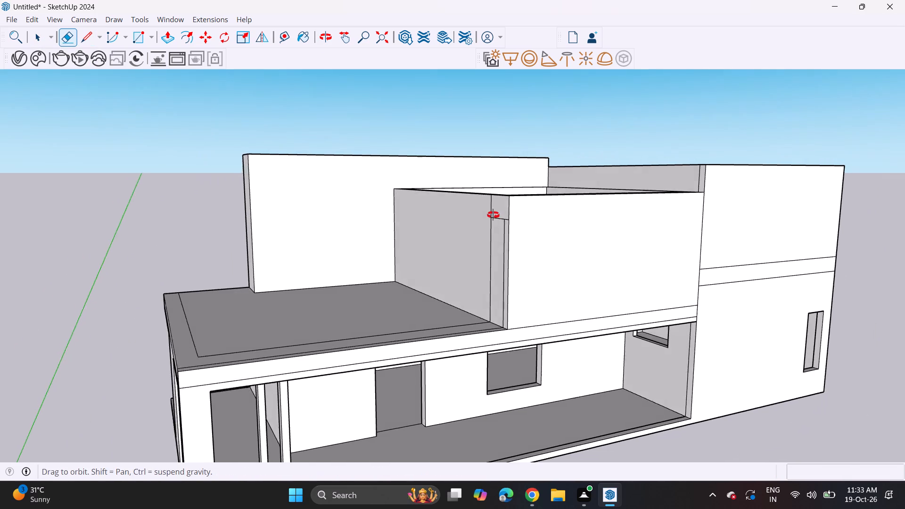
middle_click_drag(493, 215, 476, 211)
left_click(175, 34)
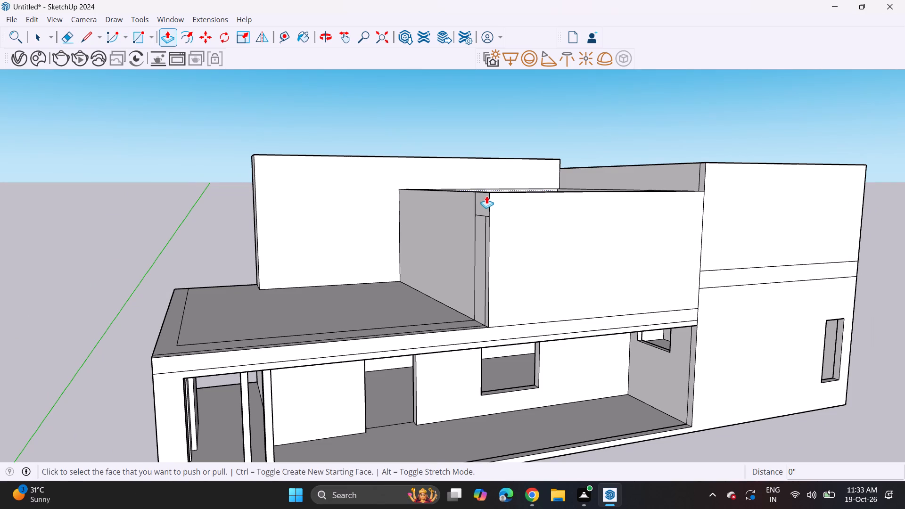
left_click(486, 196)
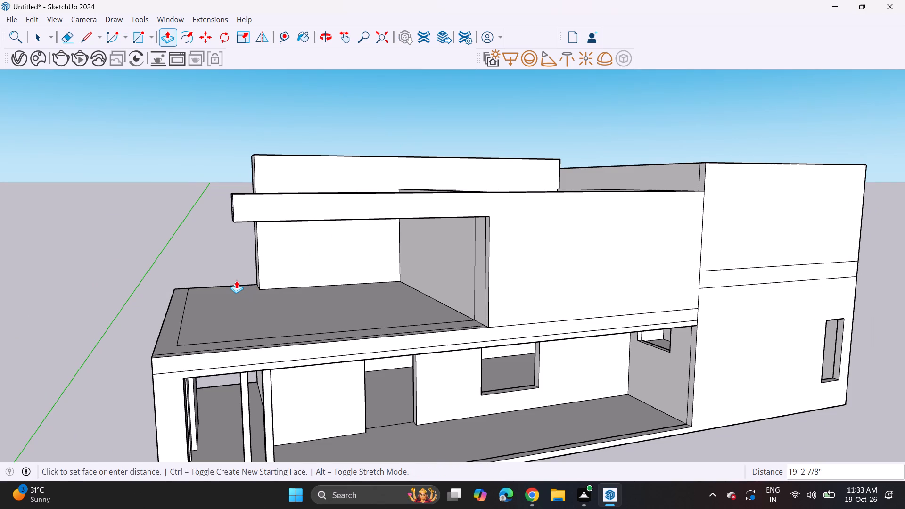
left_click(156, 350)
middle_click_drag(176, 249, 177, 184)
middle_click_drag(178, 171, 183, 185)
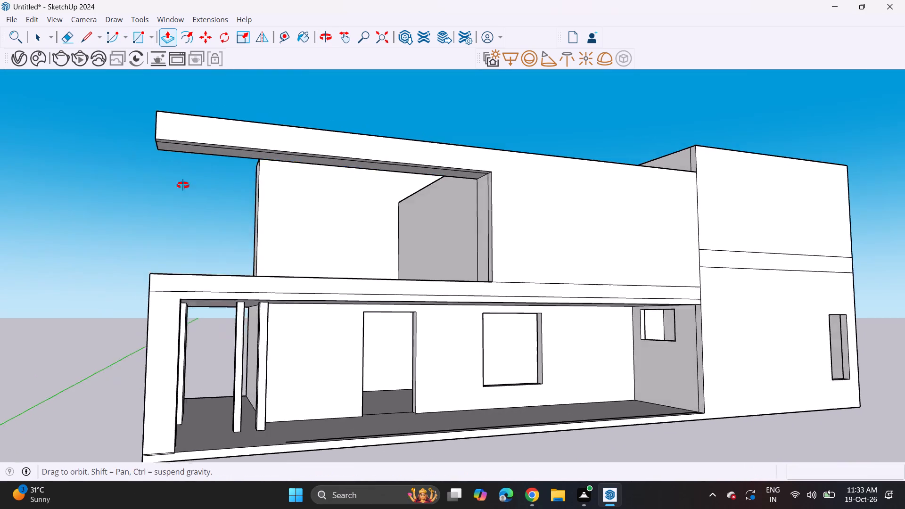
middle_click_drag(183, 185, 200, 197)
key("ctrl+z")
Extrude the beam end about 23' 5 7/8" over the terrace, up to the corner of the roof's inner border line.
left_click(497, 174)
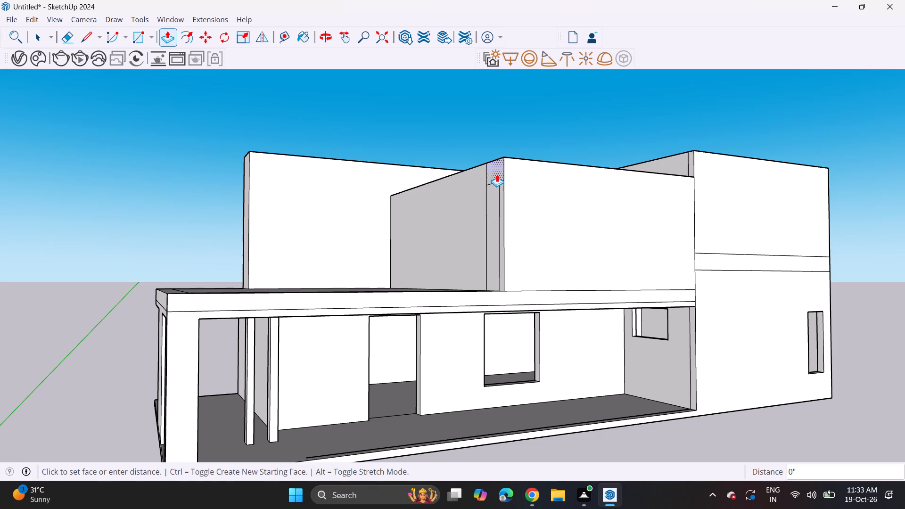
middle_click_drag(190, 310, 168, 361)
scroll(190, 310, "up", 1)
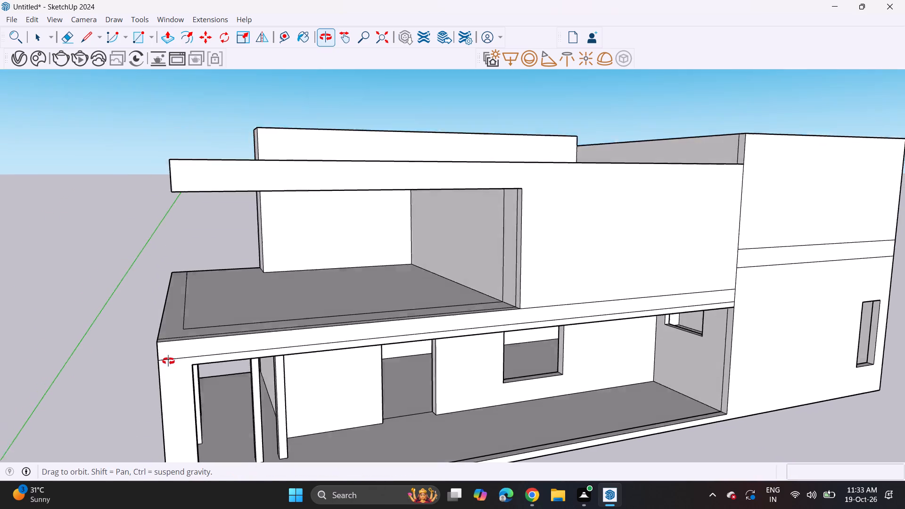
middle_click_drag(168, 361, 168, 363)
left_click(184, 331)
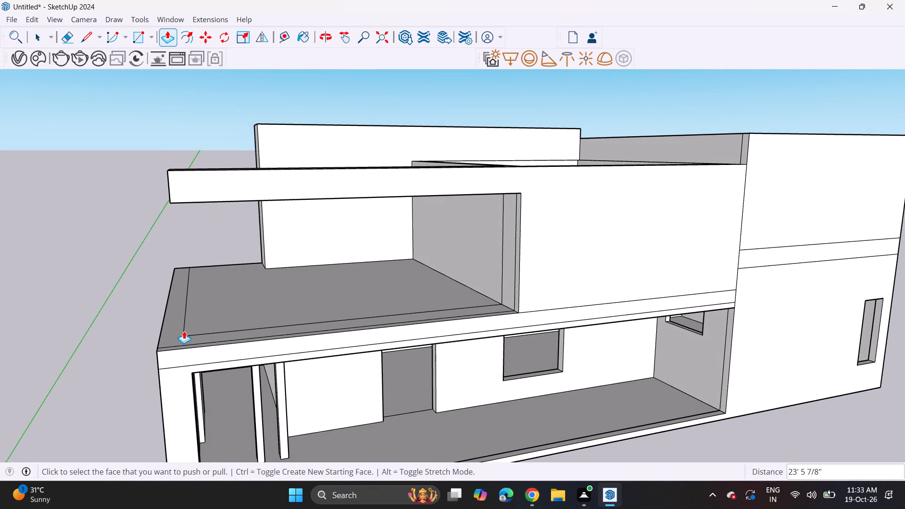
Extrude the beam's end face a further 1' 5 3/16" or so as a separate section, up to the lower roof's outer corner.
middle_click_drag(179, 237, 283, 223)
left_click(323, 161)
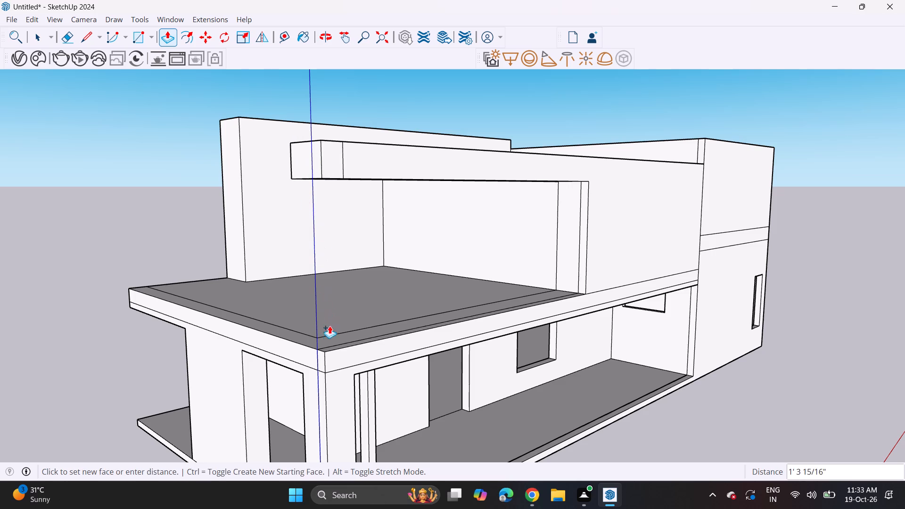
left_click(324, 358)
Erase the lengthwise edge on the underside of the beam's end section.
middle_click_drag(335, 230, 268, 205)
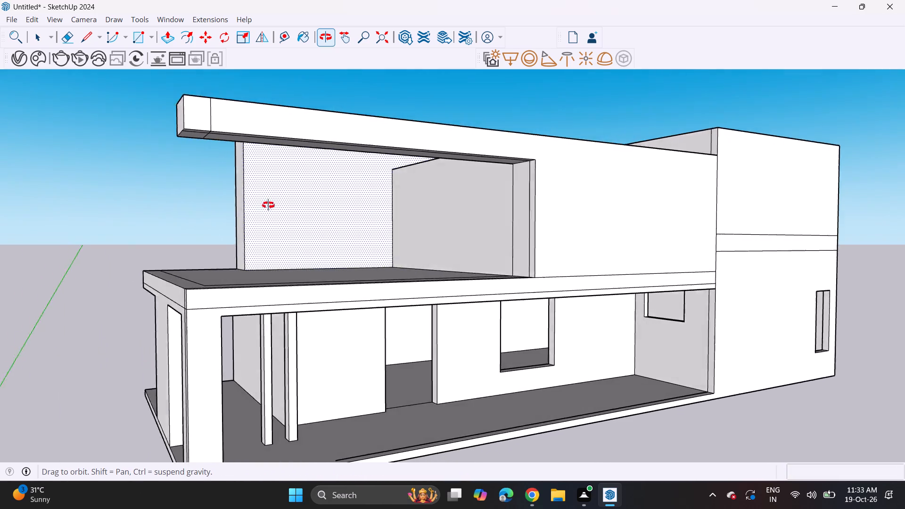
middle_click_drag(268, 205, 230, 197)
scroll(142, 140, "up", 10)
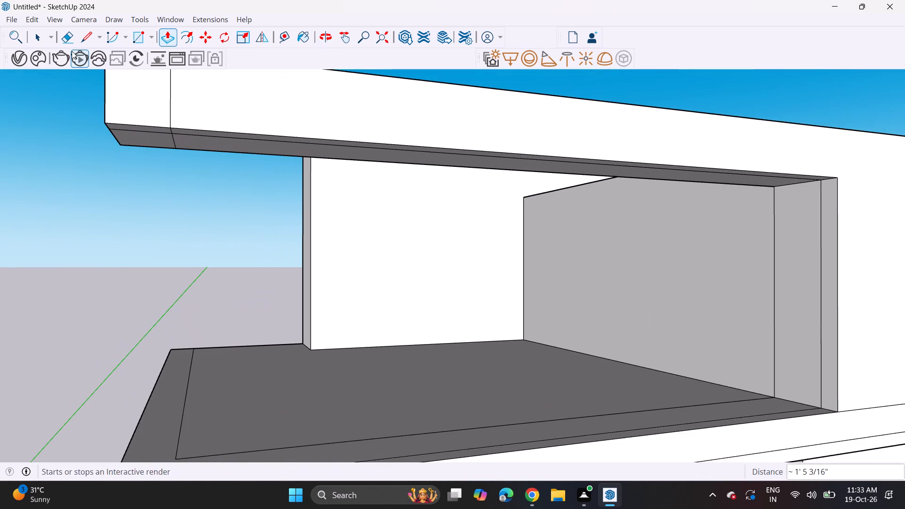
left_click(62, 33)
left_click(132, 130)
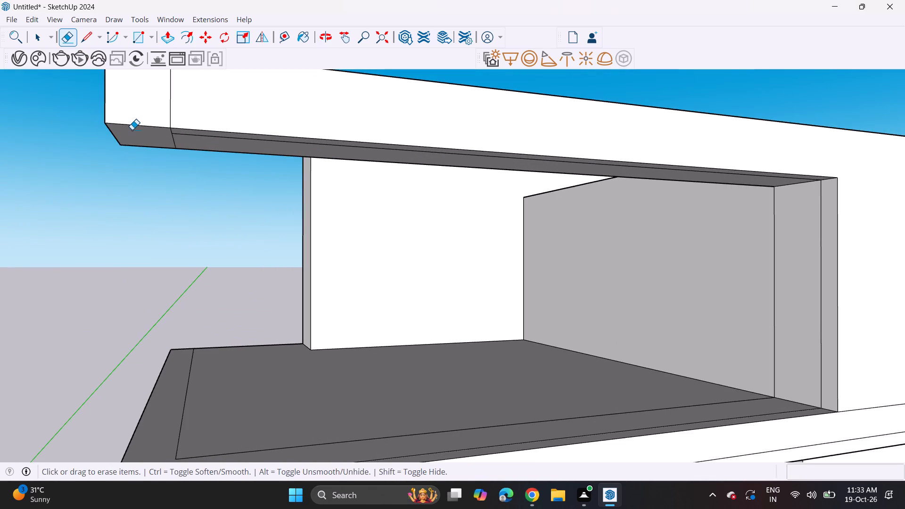
Extrude the underside of the beam's end section down about 8' 11 7/16" to the terrace to form a corner column.
left_click(168, 43)
left_click_drag(141, 134, 142, 138)
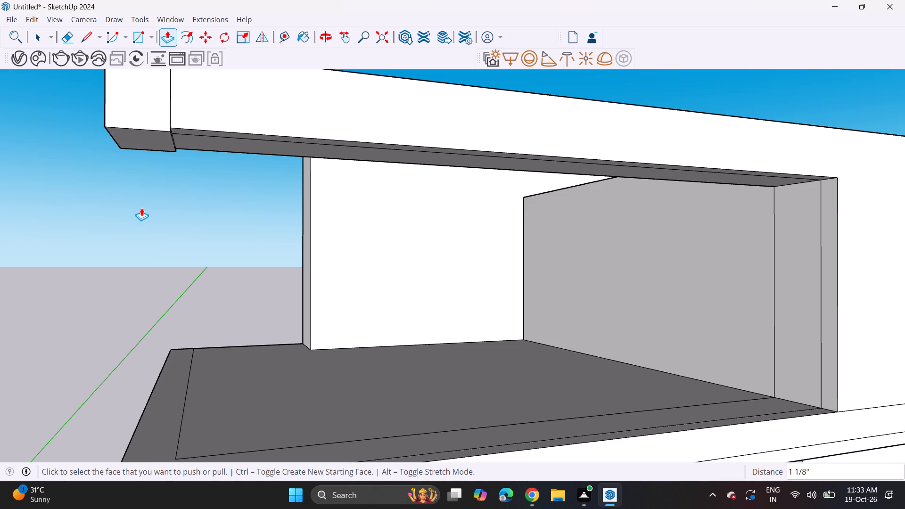
left_click(147, 142)
scroll(147, 181, "down", 6)
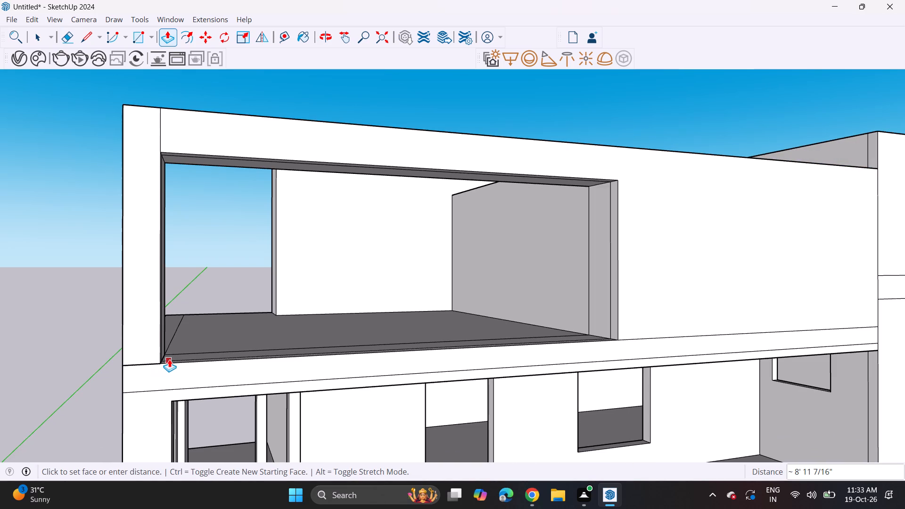
left_click(171, 362)
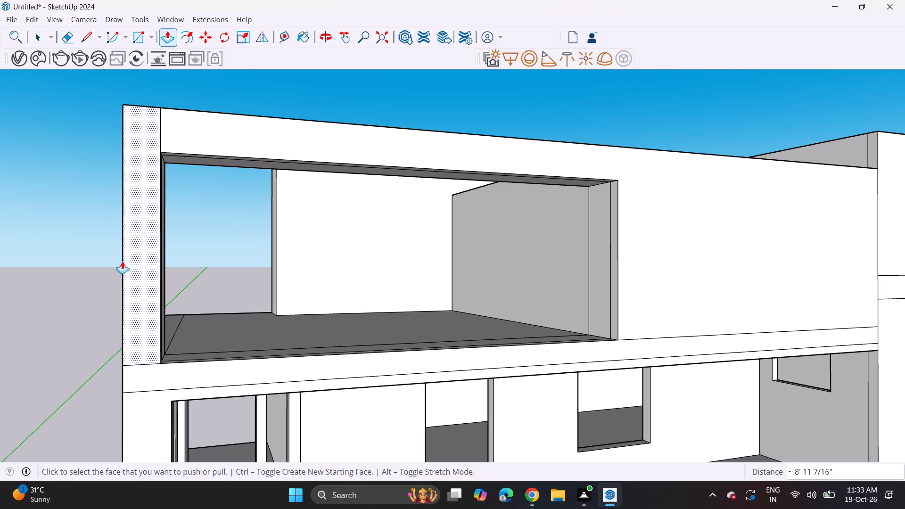
middle_click_drag(83, 199, 472, 254)
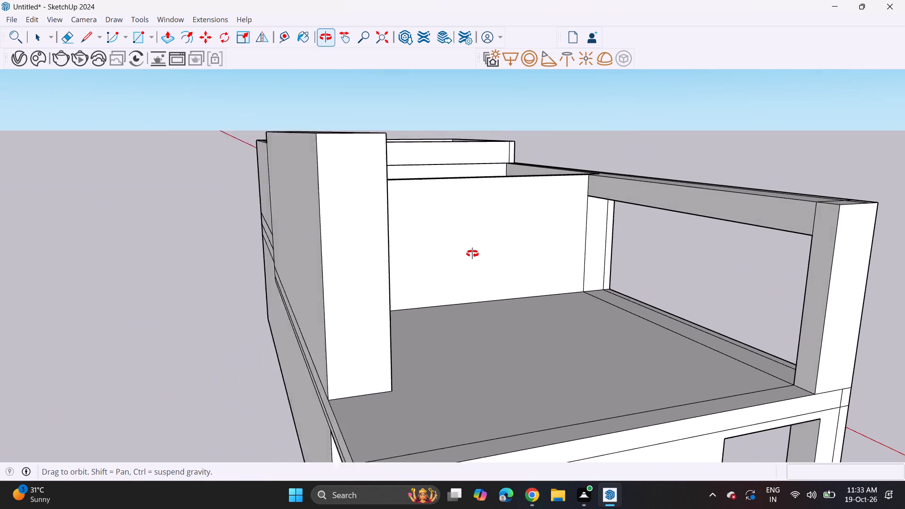
Extrude the corner column's inner side face about 26' 3 3/16" along the terrace edge to the slab's opposite corner, forming an end wall.
middle_click_drag(472, 254, 488, 254)
left_click(820, 299)
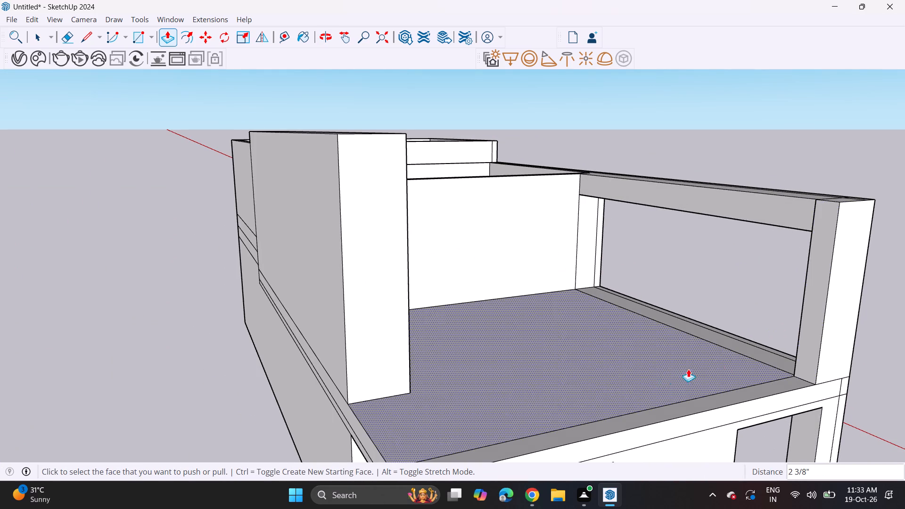
left_click(808, 337)
scroll(592, 398, "down", 4)
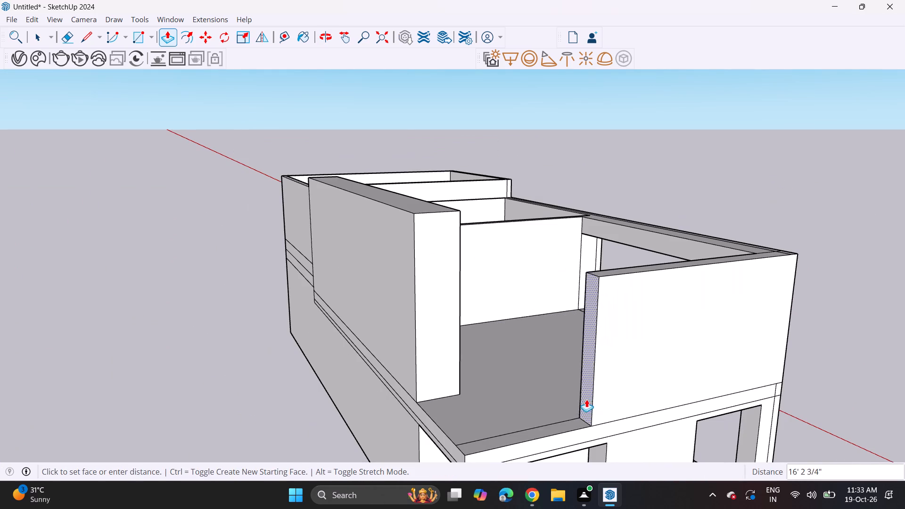
left_click(466, 456)
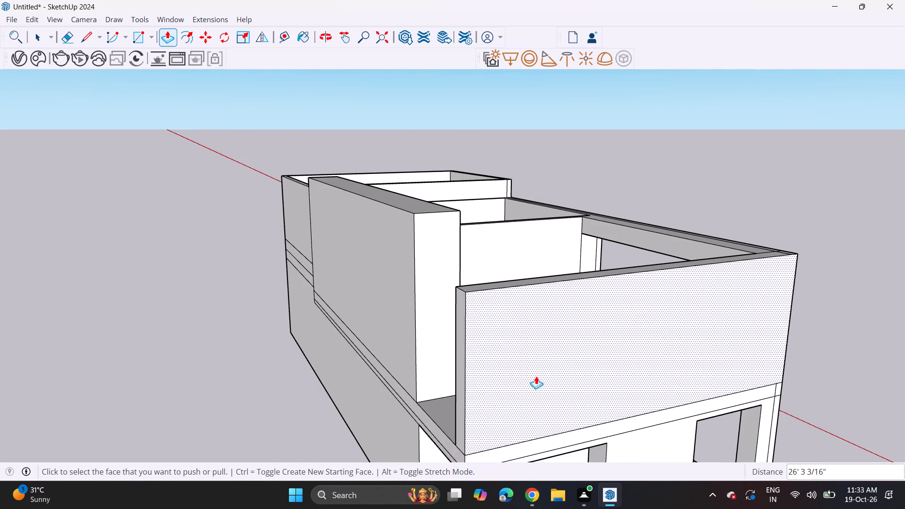
Erase the lengthwise seam line near the top of the new end wall's inner face.
middle_click_drag(640, 302, 139, 221)
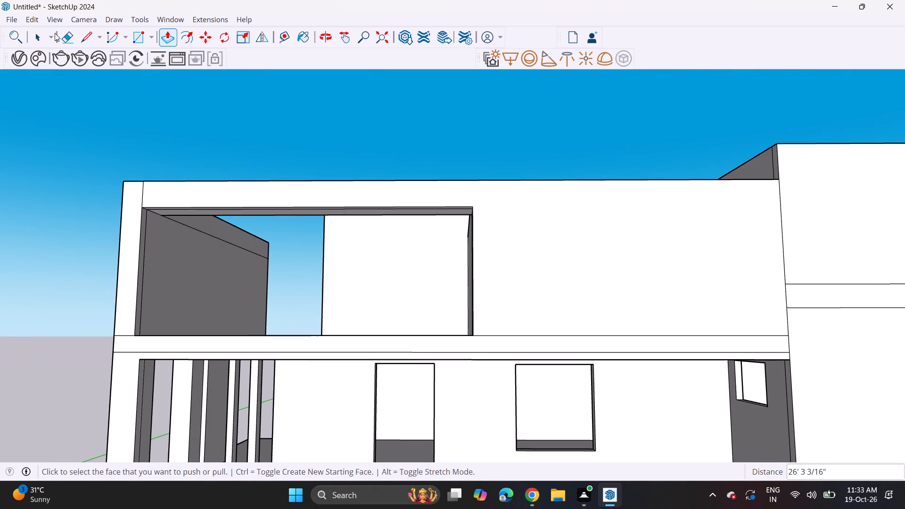
left_click(71, 28)
left_click(208, 236)
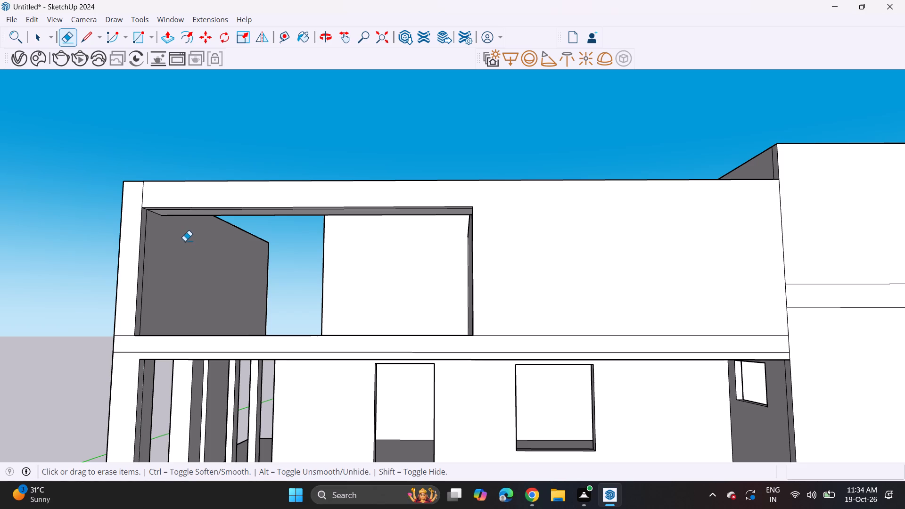
Draw a rectangle about 8' 11 5/16" by 22' 7 7/8" on the end wall's inner face, starting from its lower corner at the column.
scroll(201, 254, "down", 3)
middle_click_drag(199, 257, 168, 321)
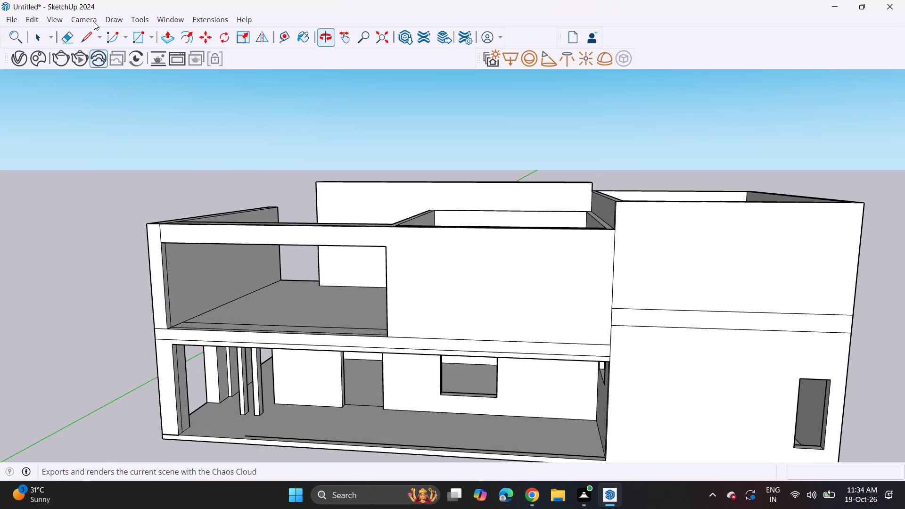
left_click(141, 37)
scroll(206, 358, "up", 3)
scroll(179, 296, "up", 4)
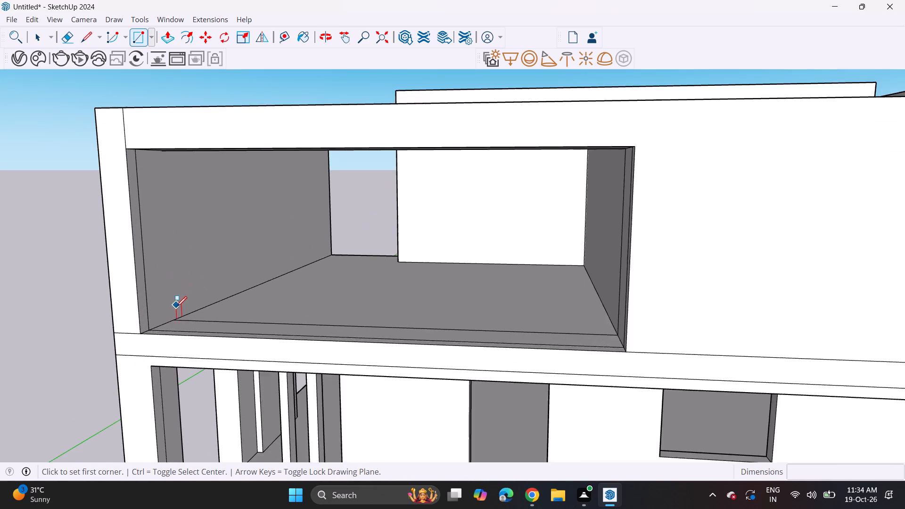
scroll(176, 308, "up", 4)
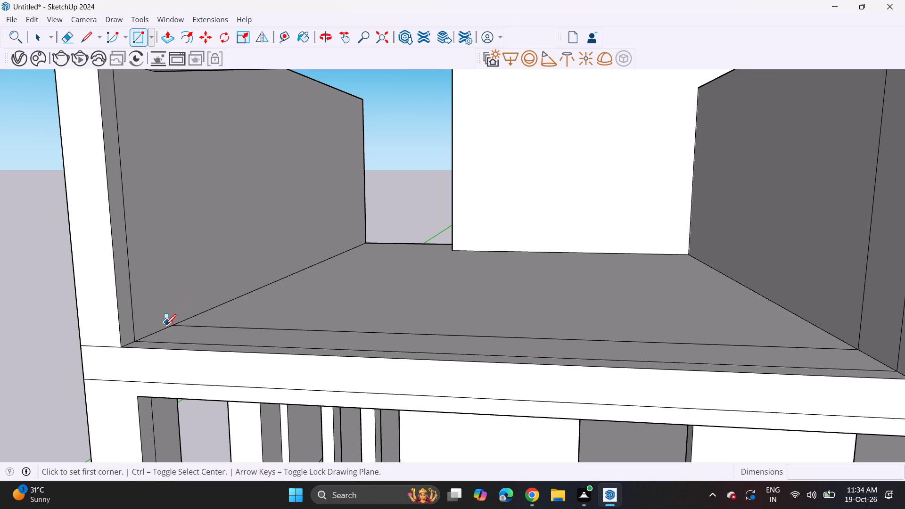
left_click(139, 339)
scroll(259, 94, "down", 2)
middle_click_drag(263, 105, 265, 177)
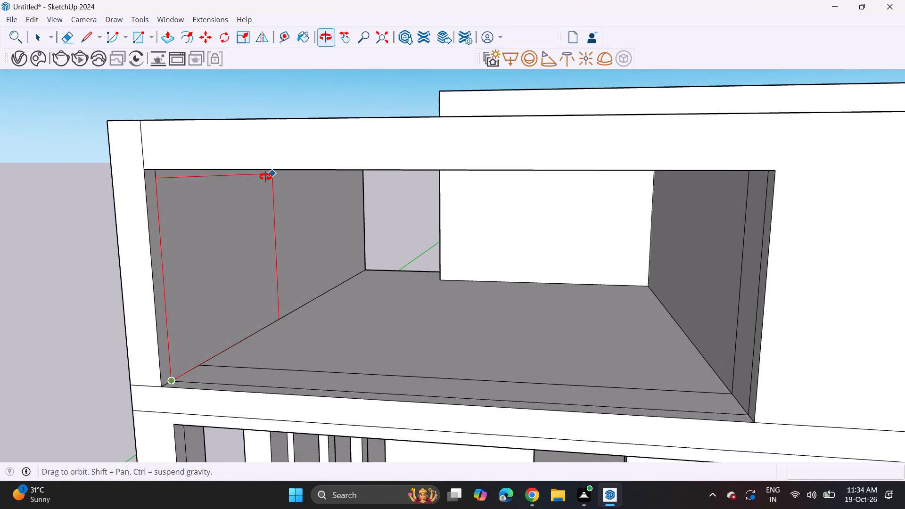
middle_click_drag(265, 177, 199, 120)
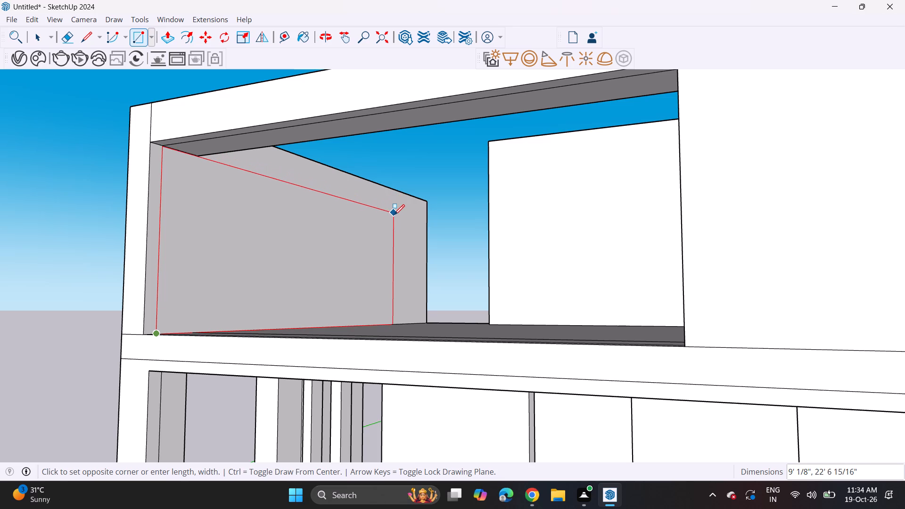
left_click(394, 214)
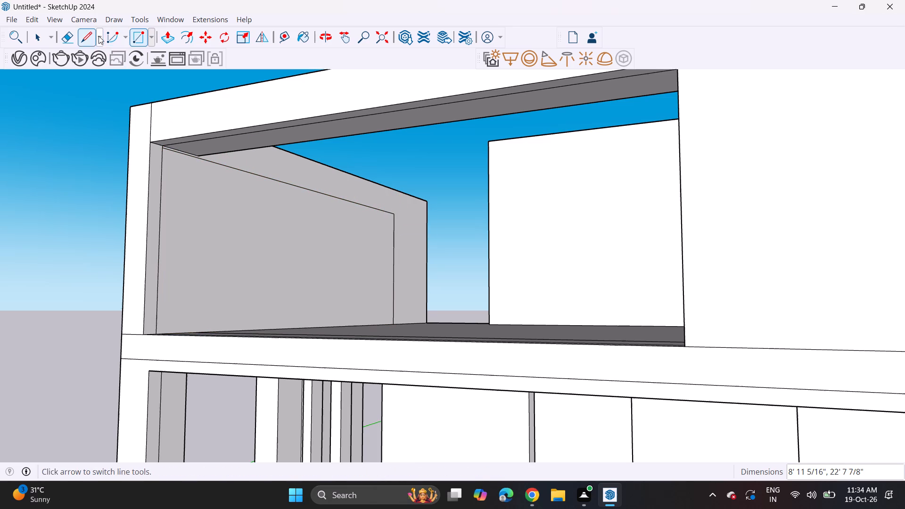
Push the rectangle through the end wall's full thickness to cut a large opening.
left_click(168, 34)
left_click(255, 260)
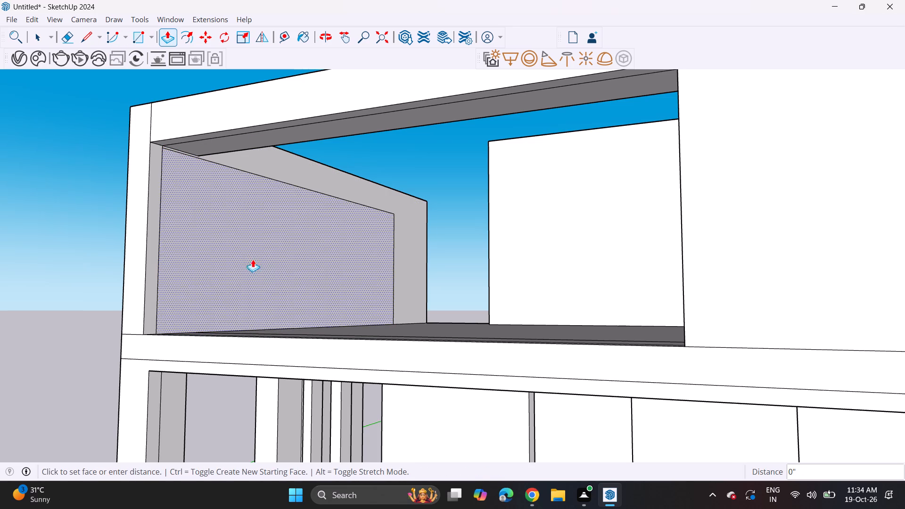
left_click(122, 279)
Erase the short vertical line between the corner column and the beam on the villa's outer side face.
middle_click_drag(199, 235, 231, 246)
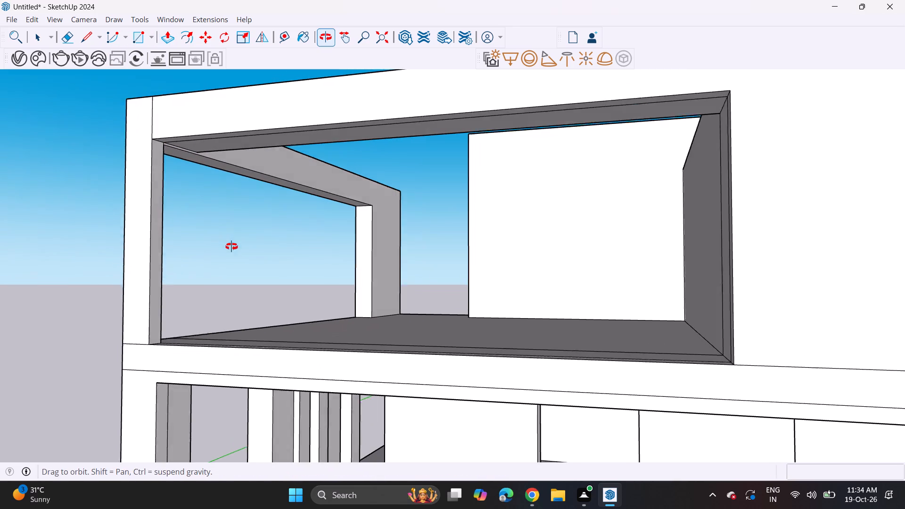
middle_click_drag(231, 246, 233, 246)
scroll(248, 232, "down", 12)
scroll(251, 258, "up", 2, "shift")
middle_click_drag(251, 258, 129, 300, "shift")
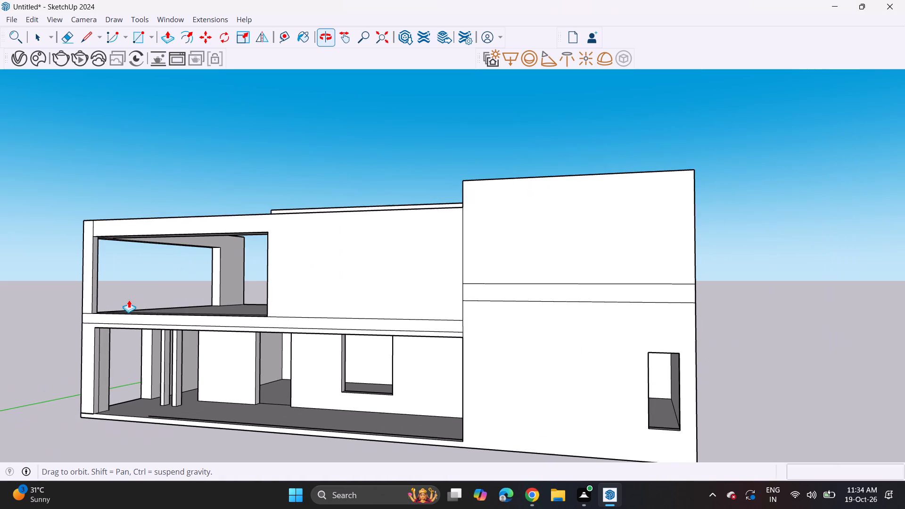
middle_click_drag(132, 298, 195, 279)
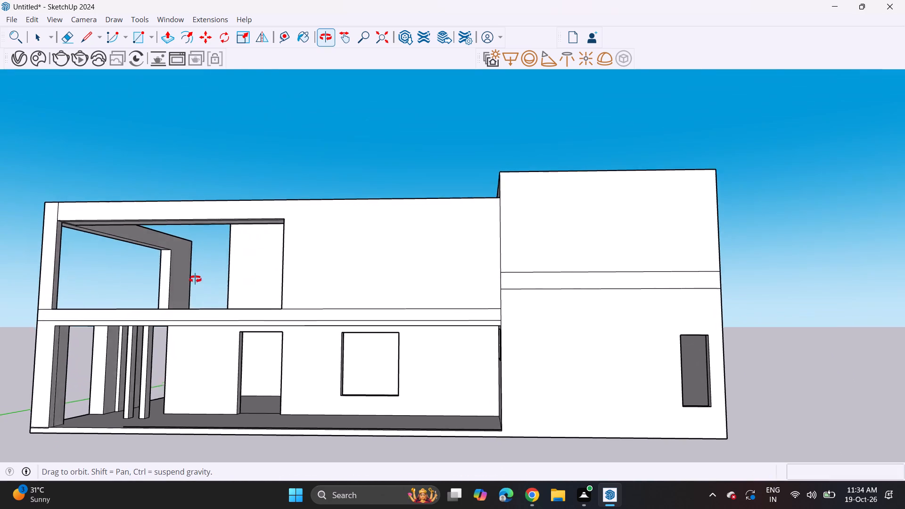
middle_click_drag(195, 279, 206, 280)
scroll(24, 165, "up", 3)
left_click(67, 35)
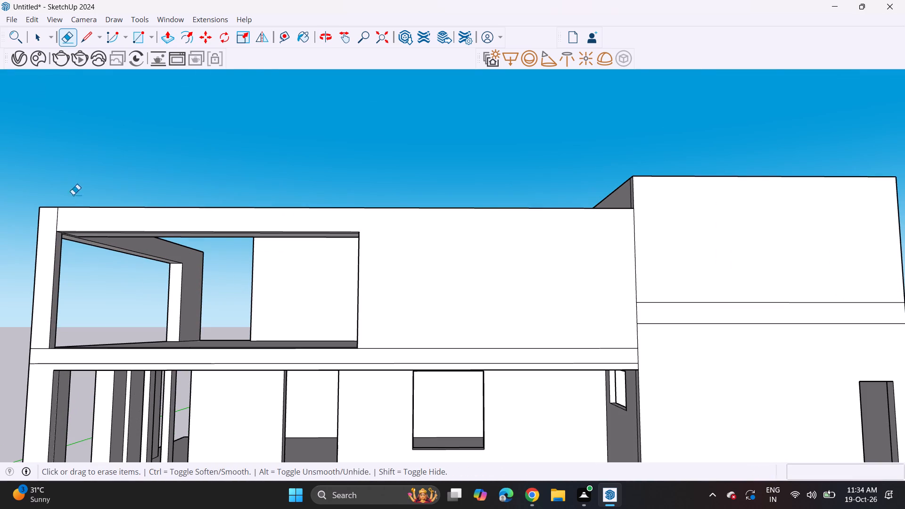
left_click(54, 227)
left_click(58, 227)
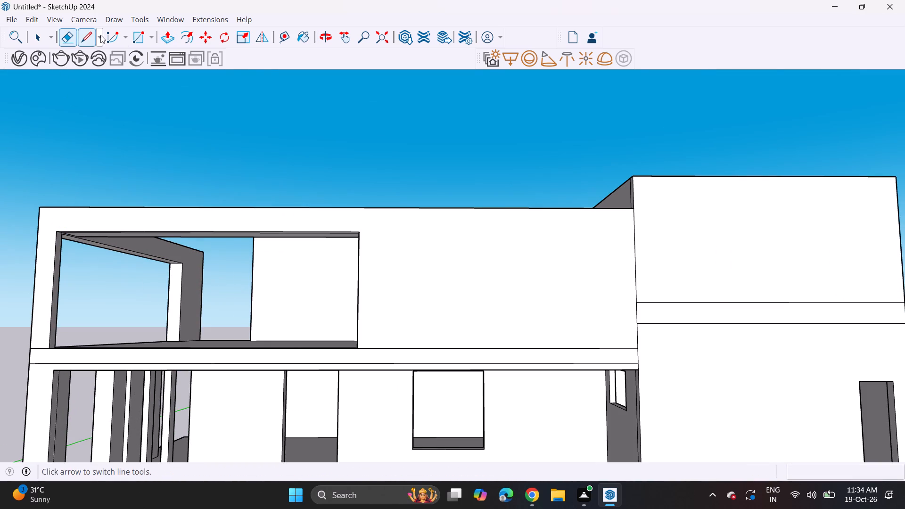
Erase the lengthwise edge on the underside of the beam above the terrace's side opening.
left_click(133, 41)
scroll(81, 216, "up", 6)
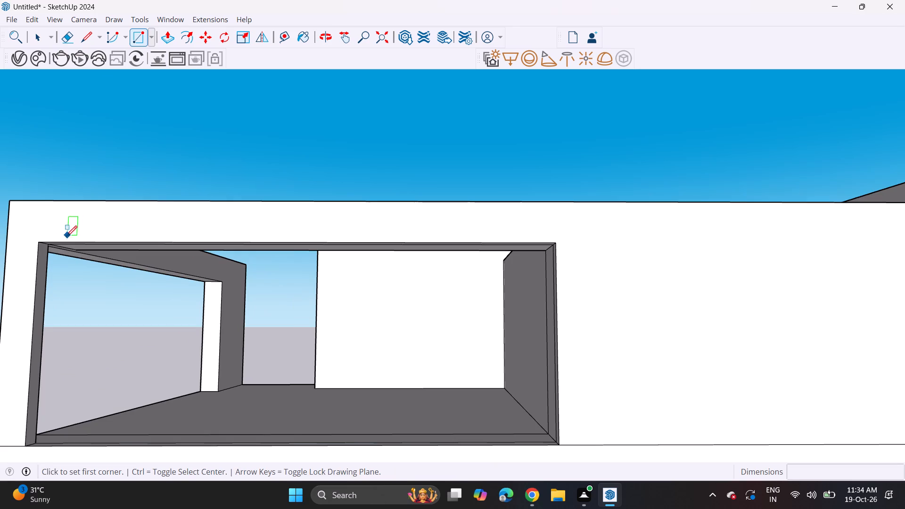
middle_click_drag(65, 237, 78, 171)
scroll(65, 237, "up", 1)
middle_click_drag(78, 171, 152, 203)
middle_click_drag(156, 213, 164, 159)
scroll(158, 130, "up", 3)
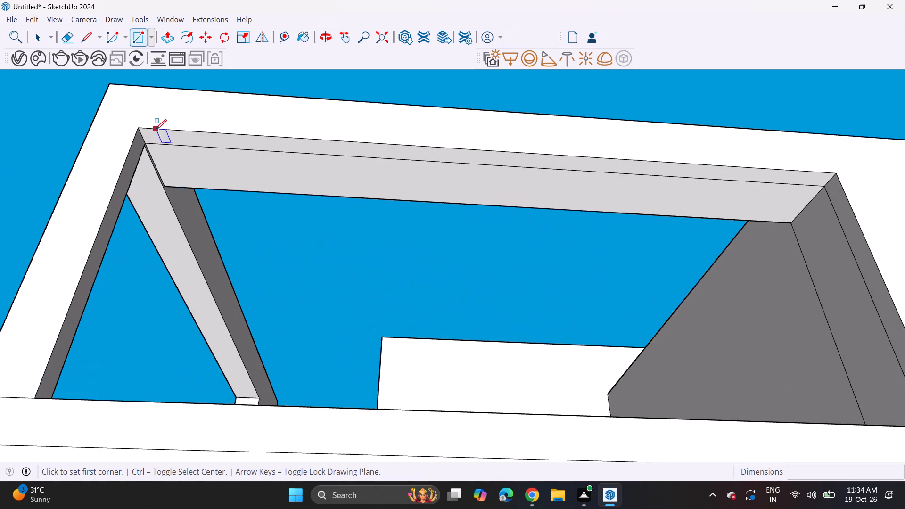
scroll(147, 138, "up", 11)
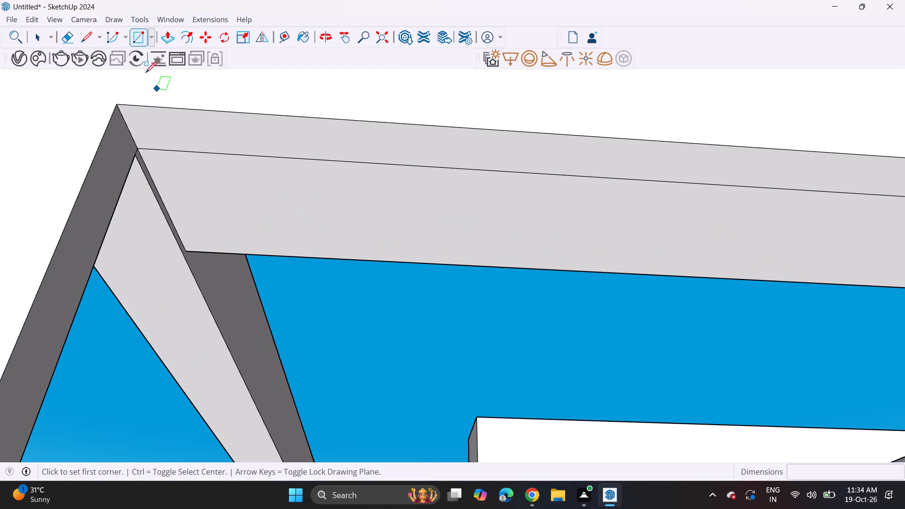
left_click(71, 40)
left_click_drag(198, 143, 198, 157)
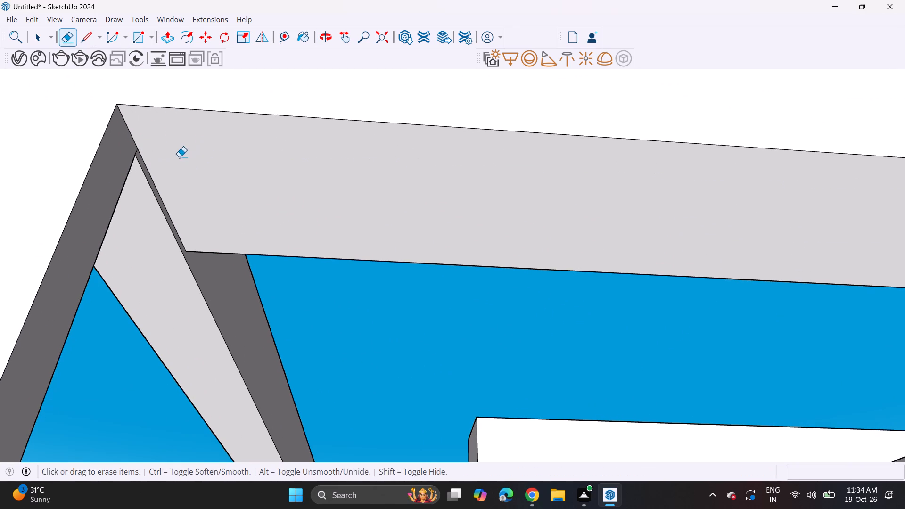
Draw a small rectangle about 5 1/4" by 5 7/8" on the beam's underside, against its outer edge near the corner column.
left_click(144, 40)
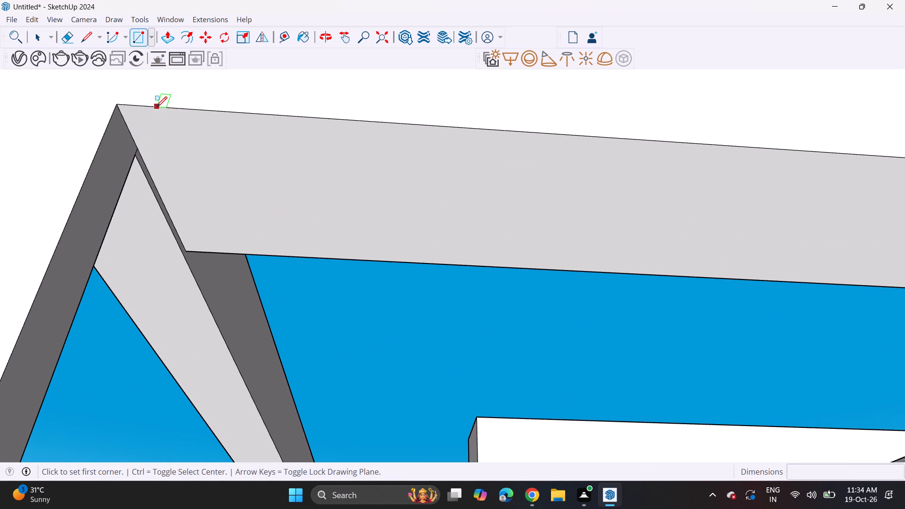
left_click(141, 107)
left_click(193, 140)
Copy the small rectangle four times along the outer edge of the beam's underside, spacing the copies about 7" to 7 3/4" apart.
key("space")
double_click(168, 126)
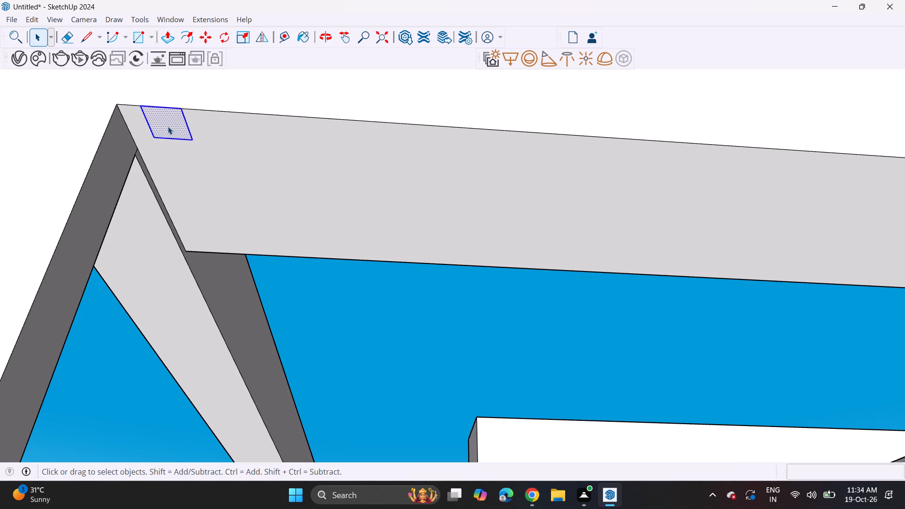
key("m")
left_click(142, 108)
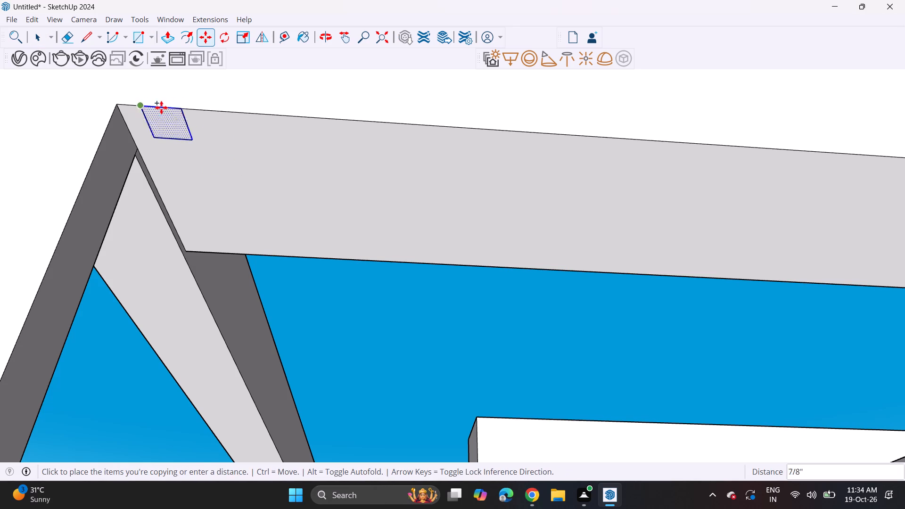
left_click(195, 109)
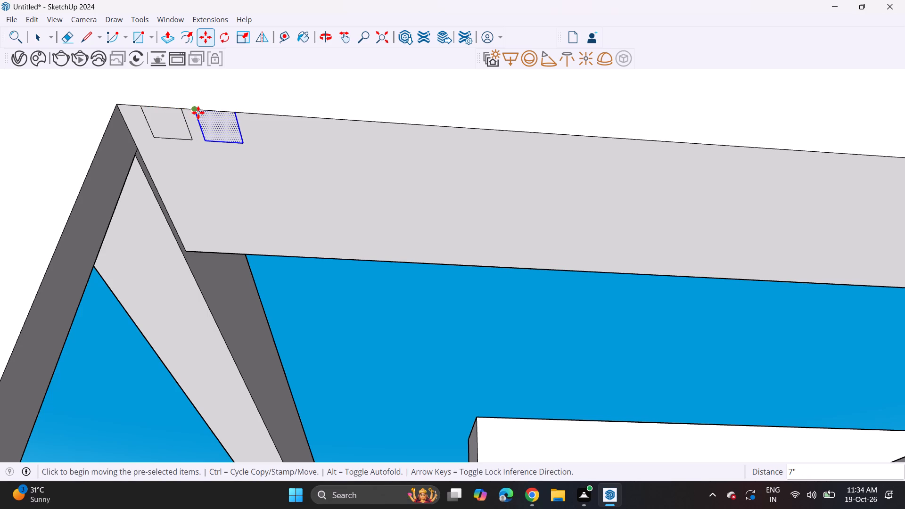
left_click(196, 111)
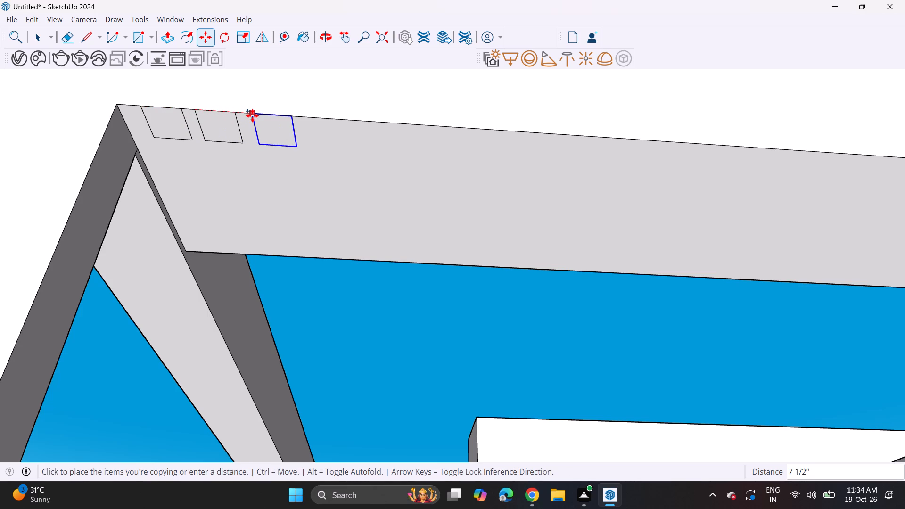
left_click(252, 115)
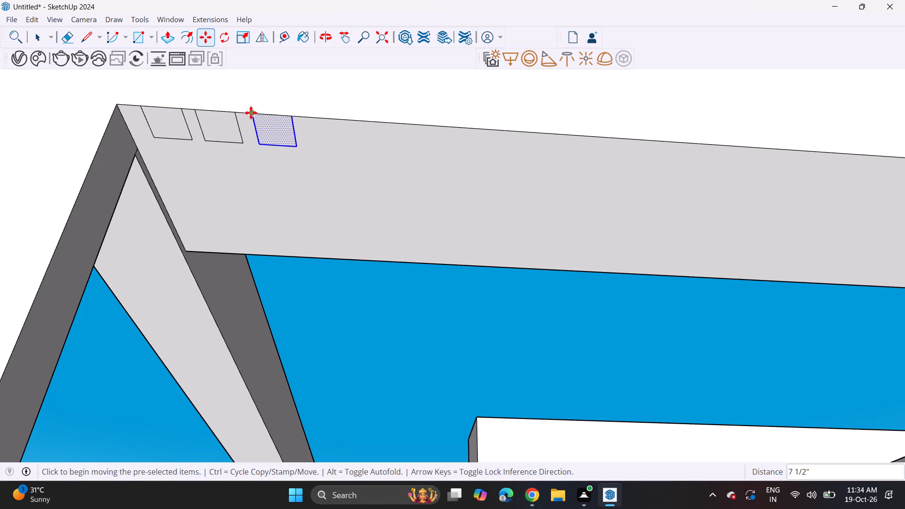
left_click(253, 113)
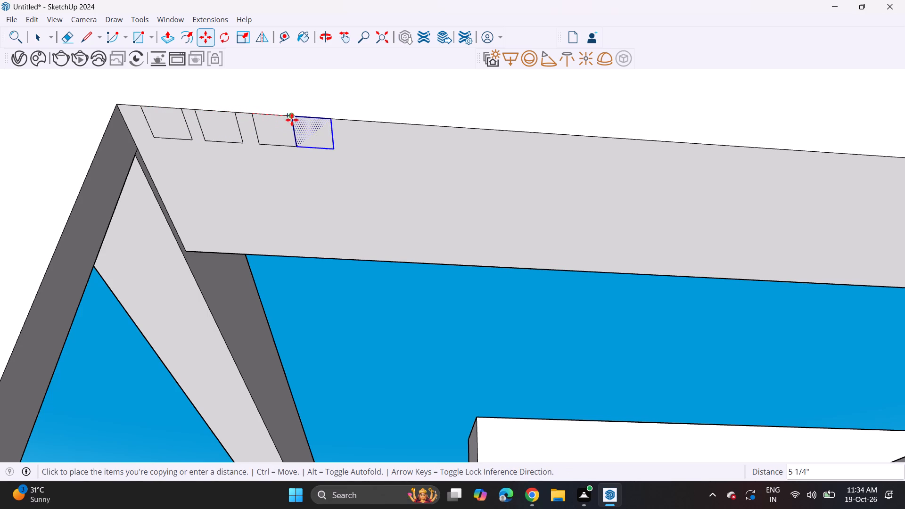
left_click(311, 120)
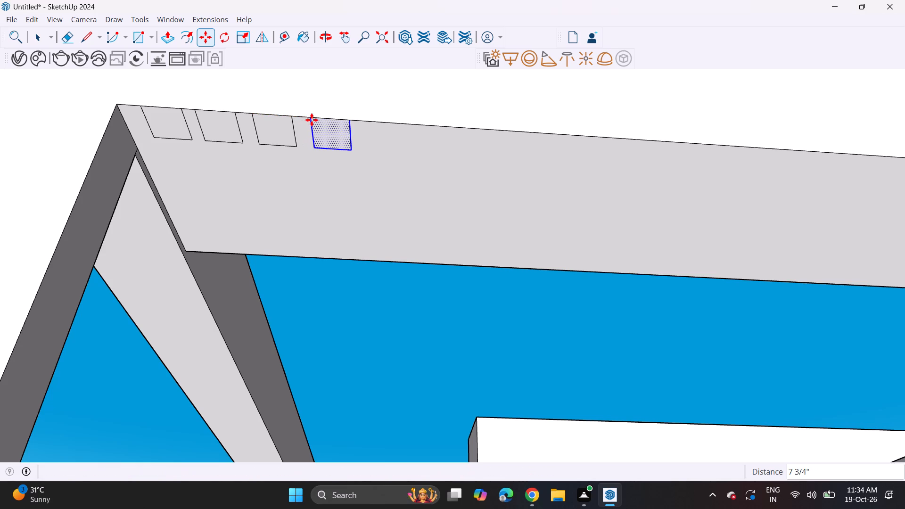
left_click(312, 120)
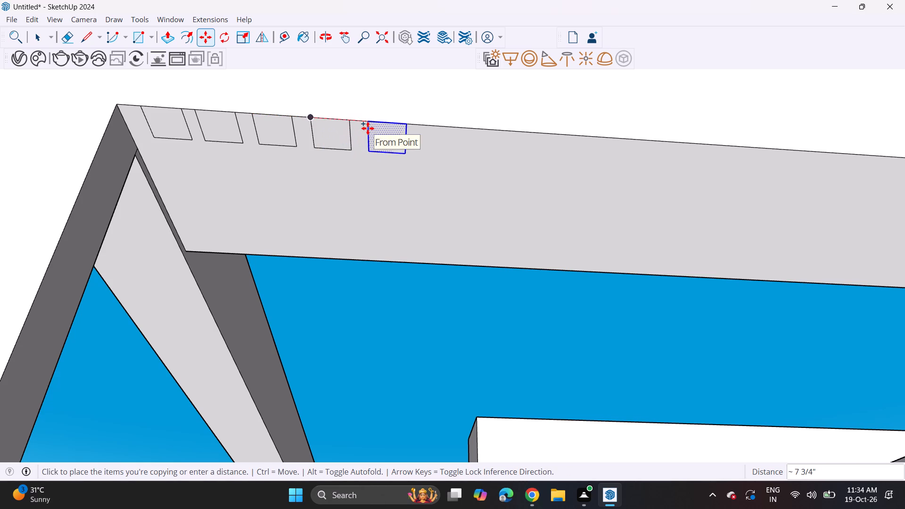
left_click(368, 128)
Continue the row along the beam's underside with five more copies of the rectangle, about 8" apart.
left_click(370, 126)
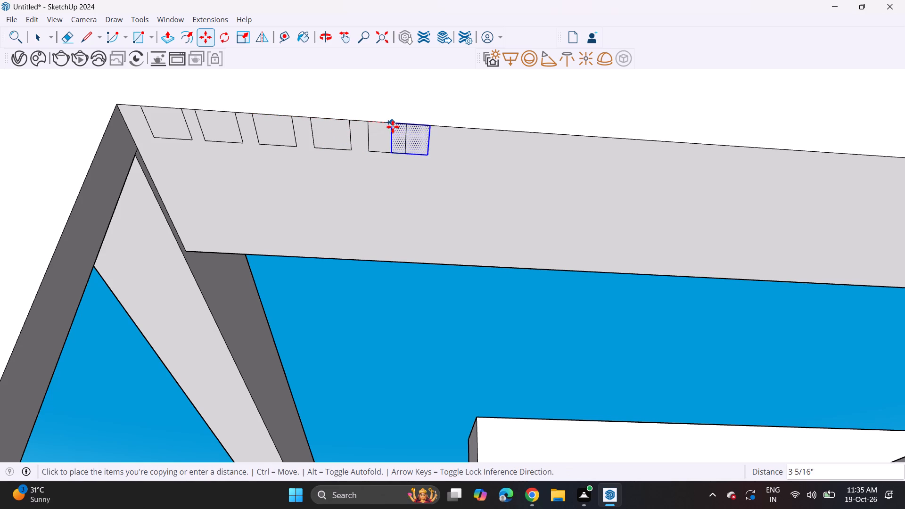
left_click(431, 129)
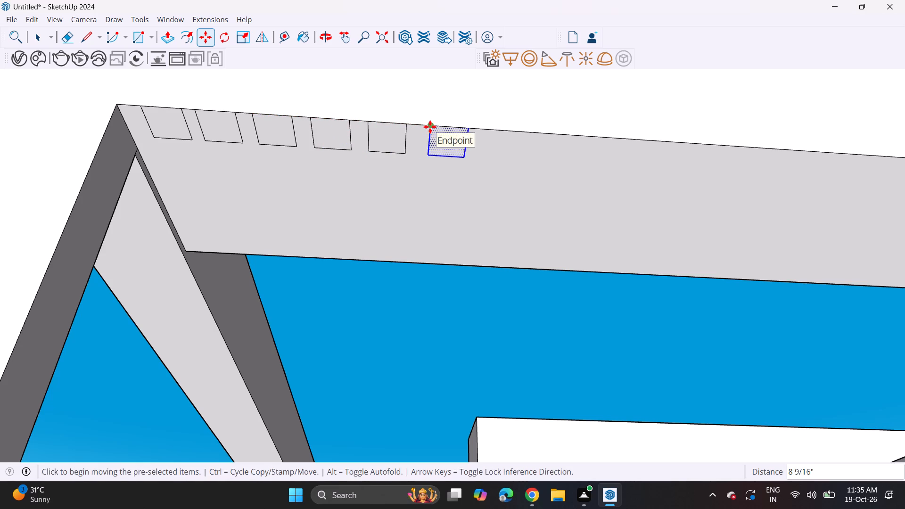
left_click(430, 127)
left_click(489, 132)
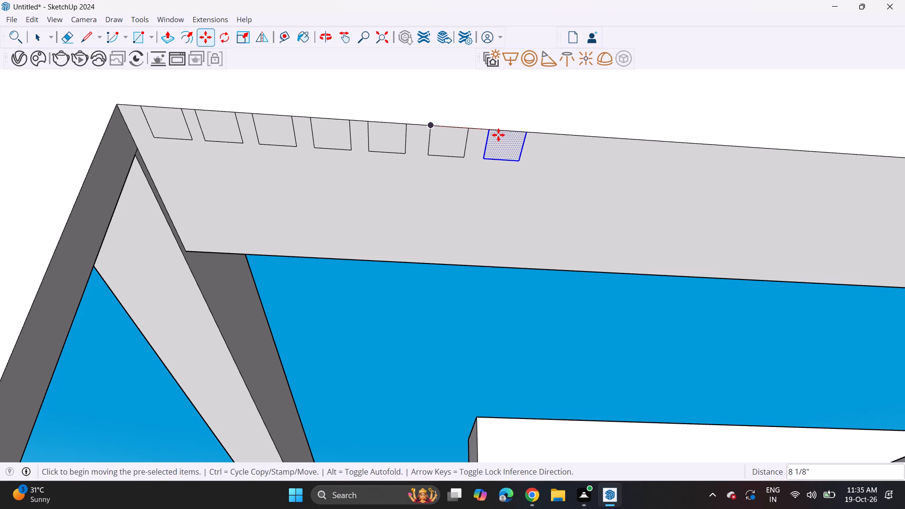
left_click(489, 134)
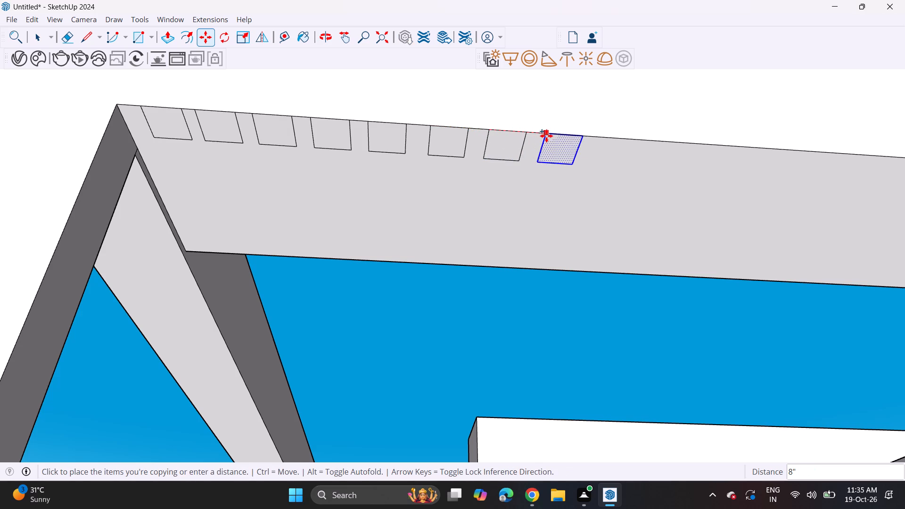
left_click(546, 136)
left_click(549, 134)
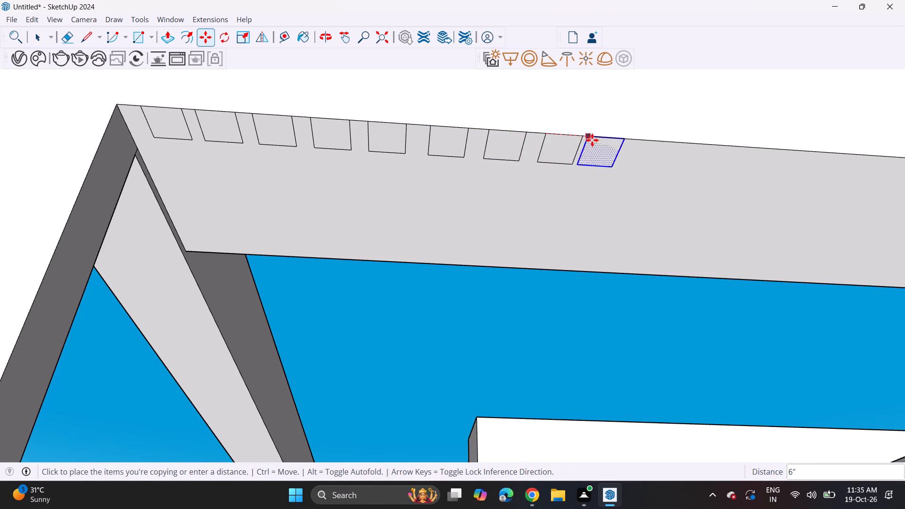
left_click(600, 140)
left_click(598, 140)
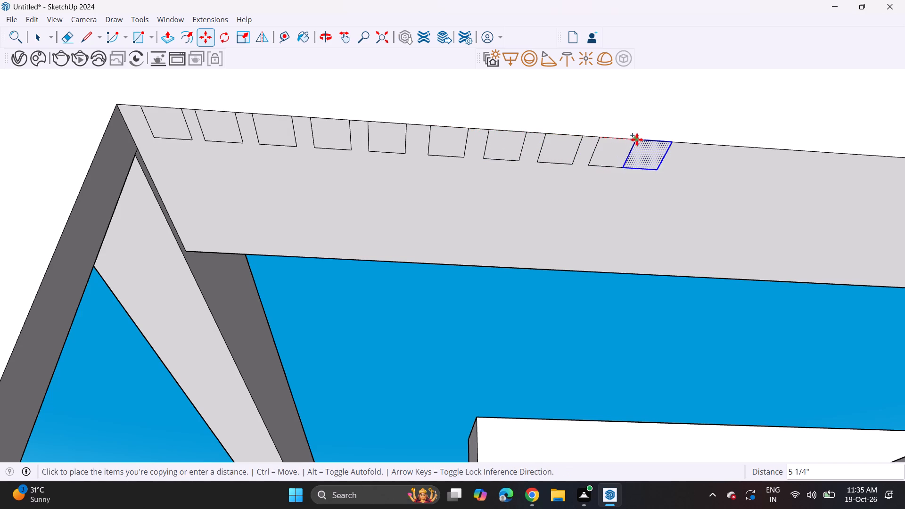
left_click(656, 141)
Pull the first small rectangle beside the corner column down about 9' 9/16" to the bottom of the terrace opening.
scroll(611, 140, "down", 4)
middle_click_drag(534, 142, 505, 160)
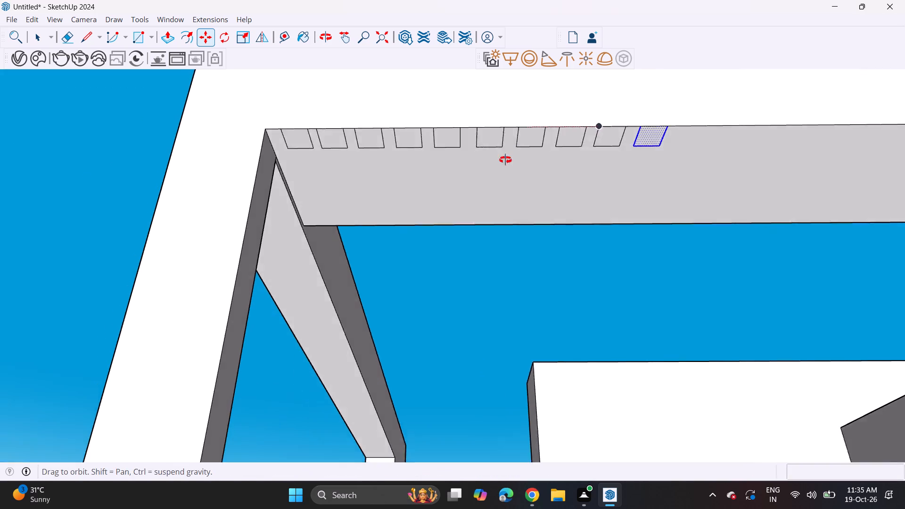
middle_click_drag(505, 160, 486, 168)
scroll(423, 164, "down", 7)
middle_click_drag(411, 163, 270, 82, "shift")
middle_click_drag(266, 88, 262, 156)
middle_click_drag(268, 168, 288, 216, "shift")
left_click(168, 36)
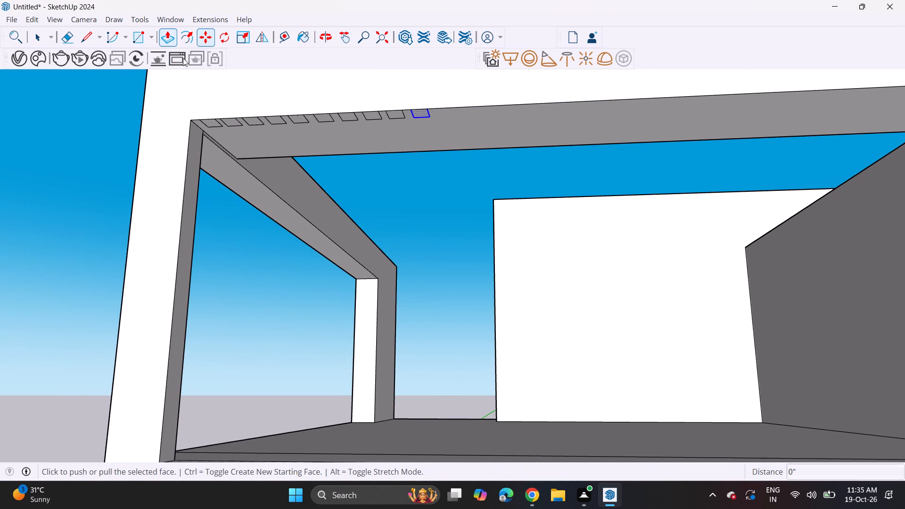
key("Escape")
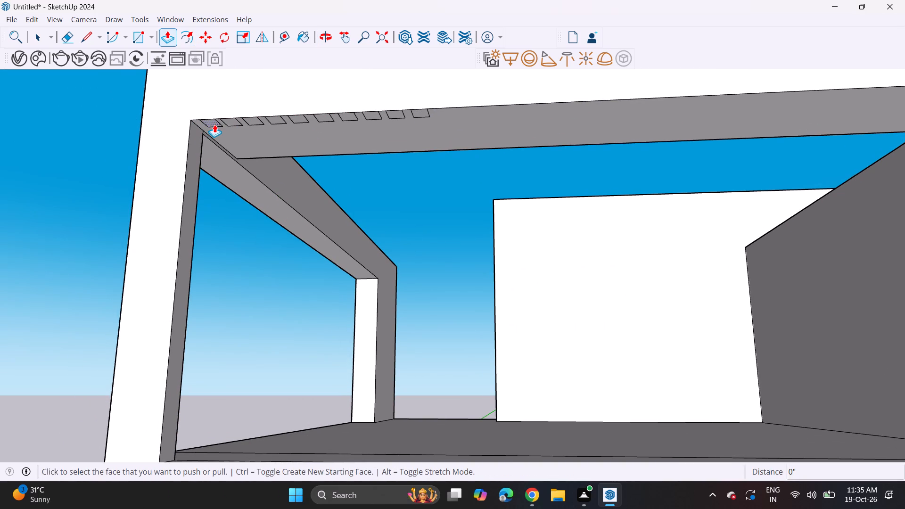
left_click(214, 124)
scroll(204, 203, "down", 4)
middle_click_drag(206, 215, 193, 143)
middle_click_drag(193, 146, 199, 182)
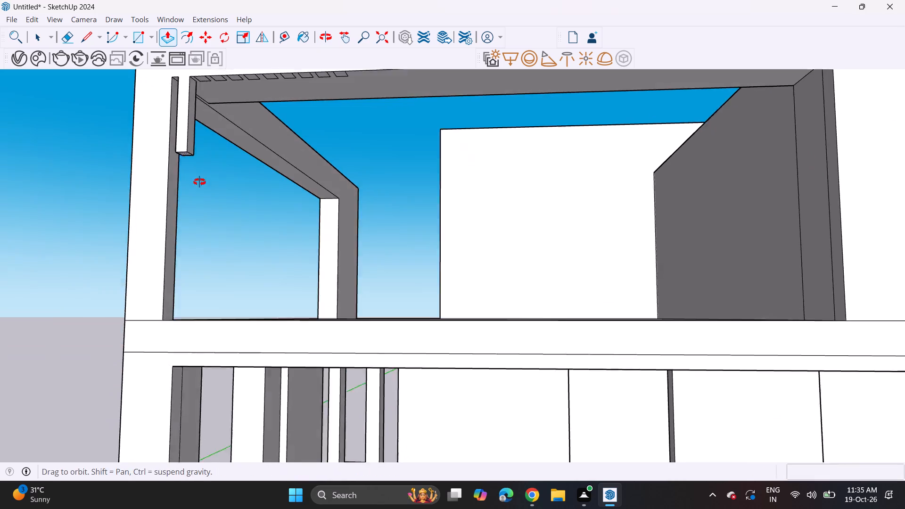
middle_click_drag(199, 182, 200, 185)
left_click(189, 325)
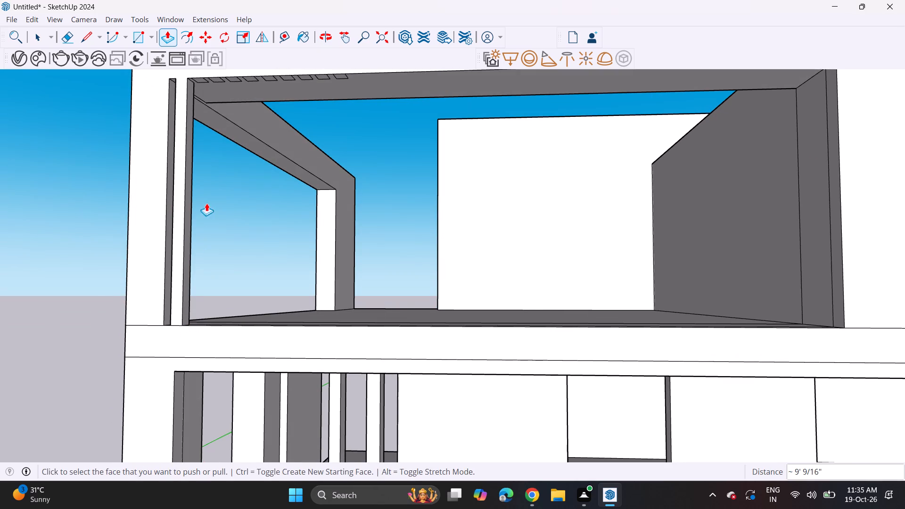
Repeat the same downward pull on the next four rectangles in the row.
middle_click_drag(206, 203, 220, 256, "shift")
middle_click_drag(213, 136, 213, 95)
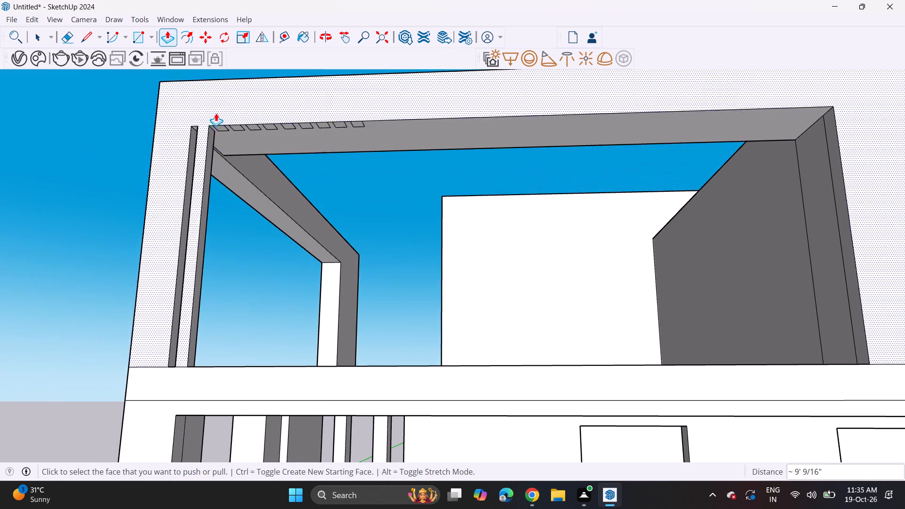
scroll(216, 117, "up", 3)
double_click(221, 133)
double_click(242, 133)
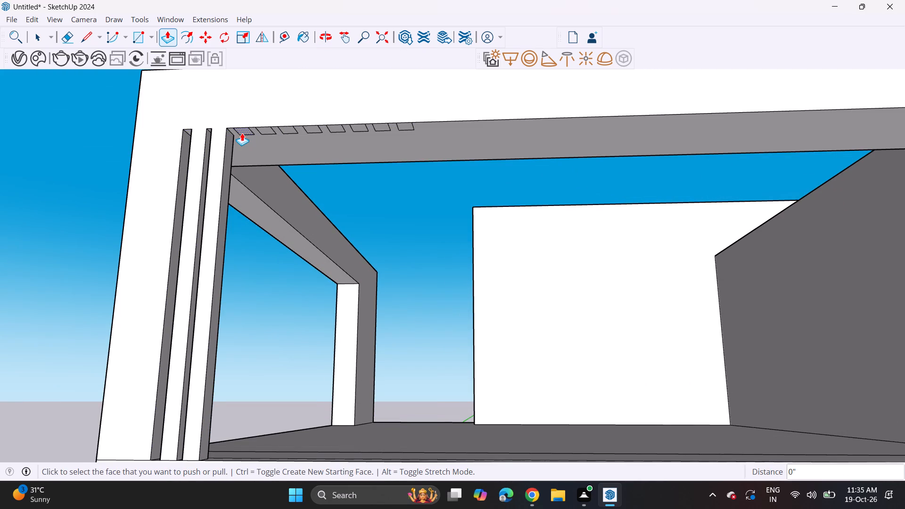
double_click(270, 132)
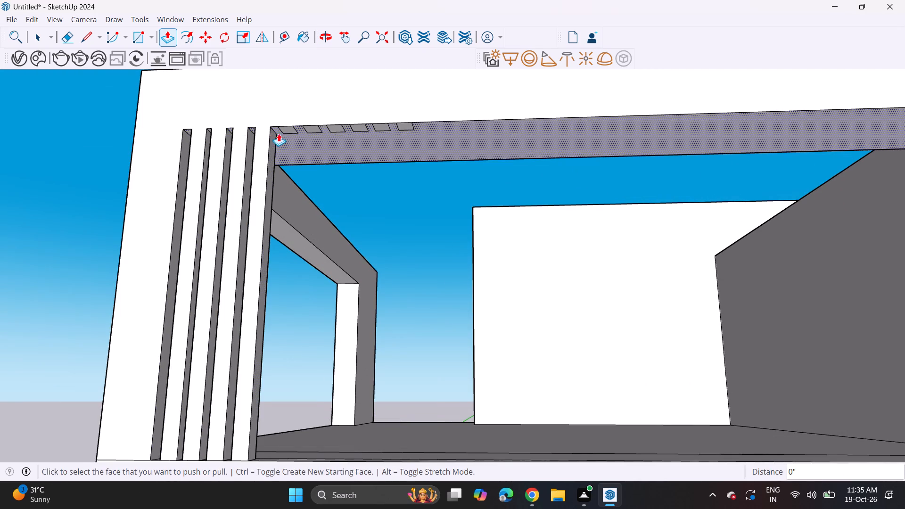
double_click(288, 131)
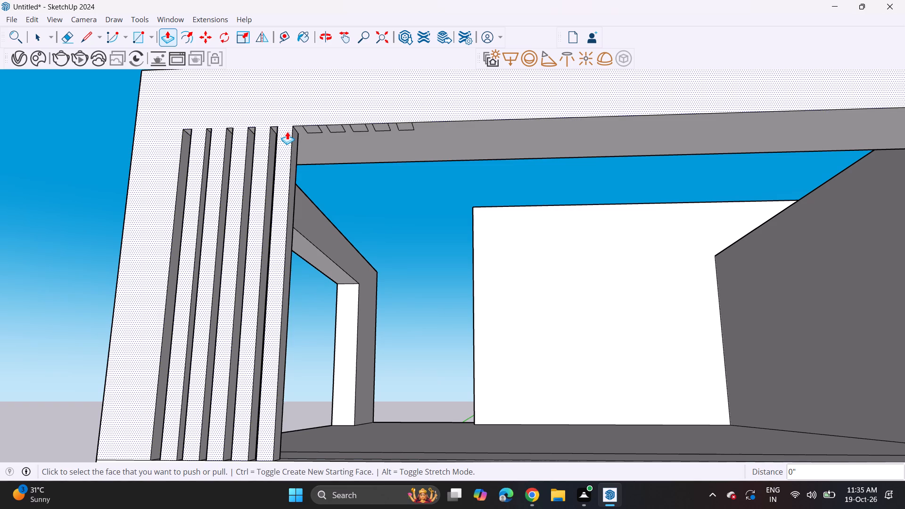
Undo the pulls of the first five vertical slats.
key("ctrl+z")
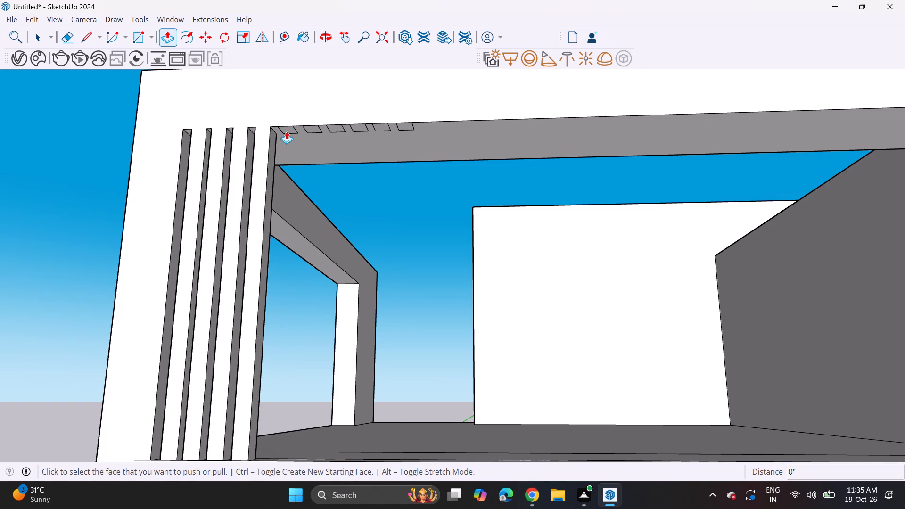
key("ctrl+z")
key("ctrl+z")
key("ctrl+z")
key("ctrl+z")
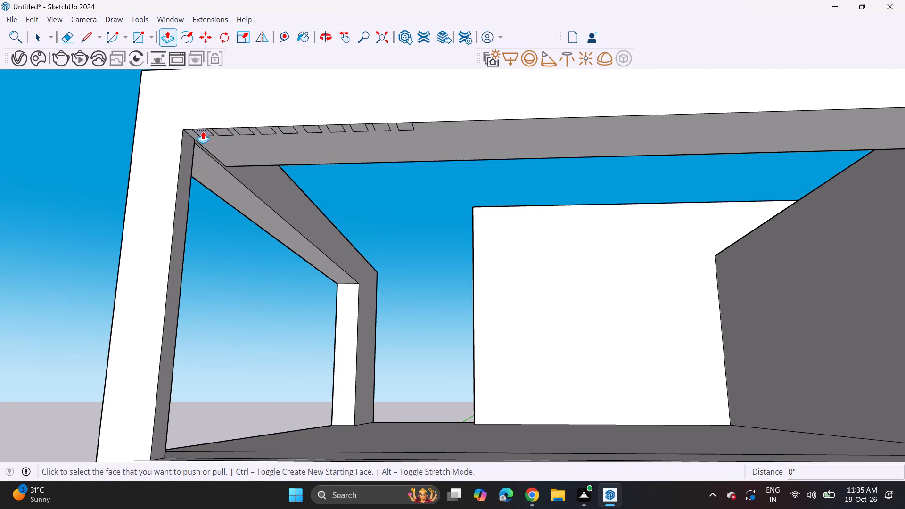
Pull the rectangle nearest the corner column down about 9' 9/16" to the bottom of the terrace opening as a vertical slat.
left_click(202, 131)
scroll(206, 207, "down", 3)
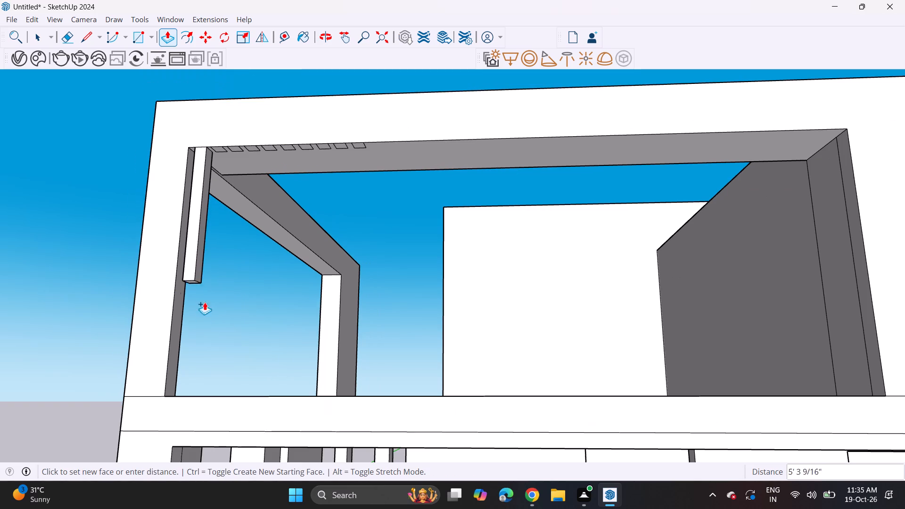
left_click(195, 397)
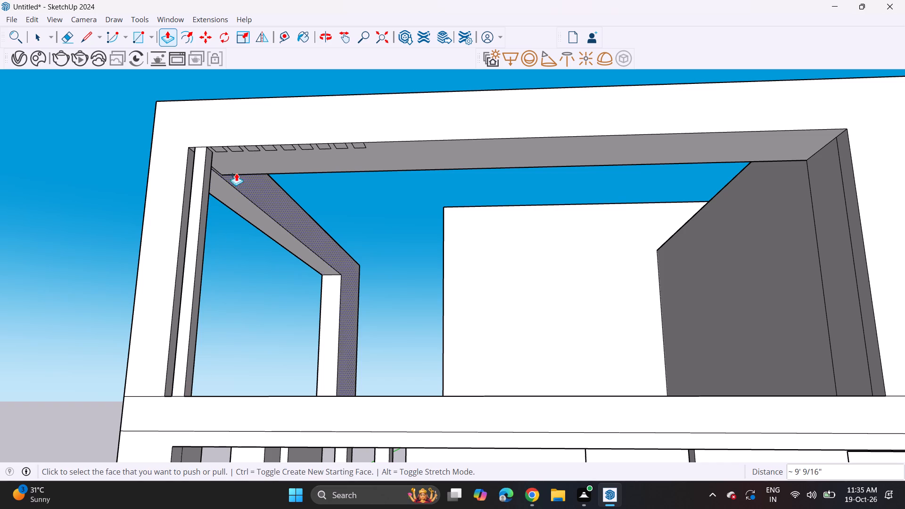
Repeat the same pull on the remaining nine rectangles to complete a row of ten vertical slats.
double_click(222, 149)
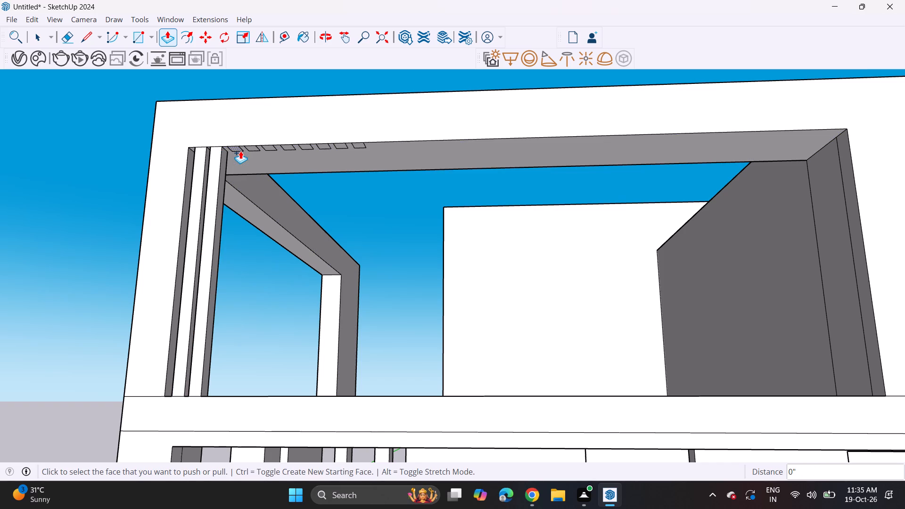
double_click(240, 151)
double_click(250, 150)
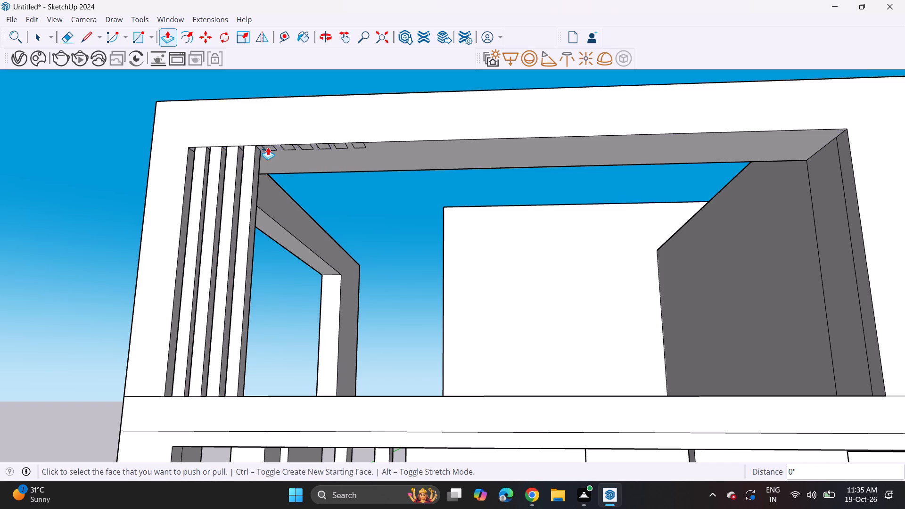
double_click(268, 147)
double_click(286, 146)
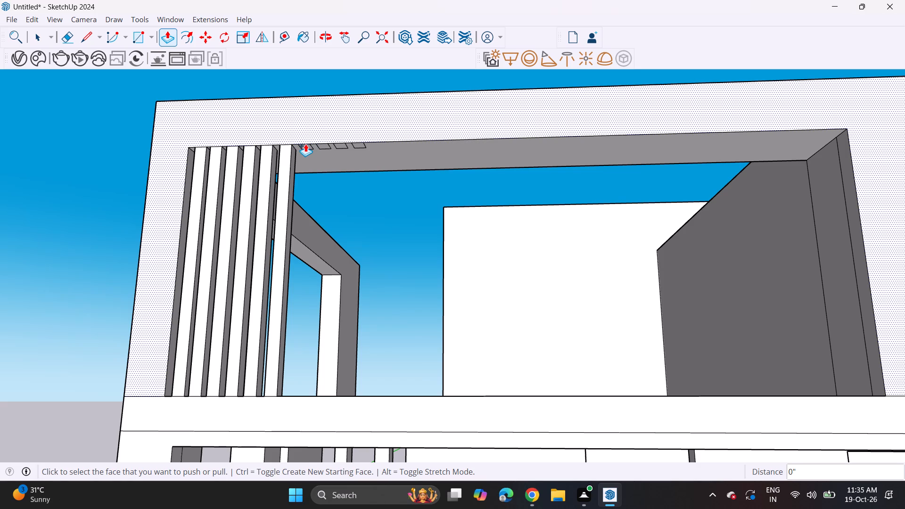
double_click(308, 146)
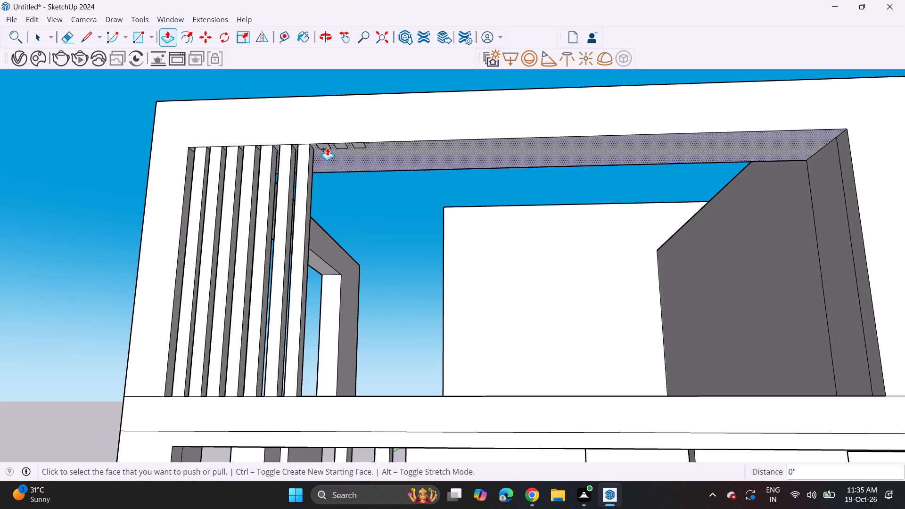
double_click(328, 148)
double_click(340, 146)
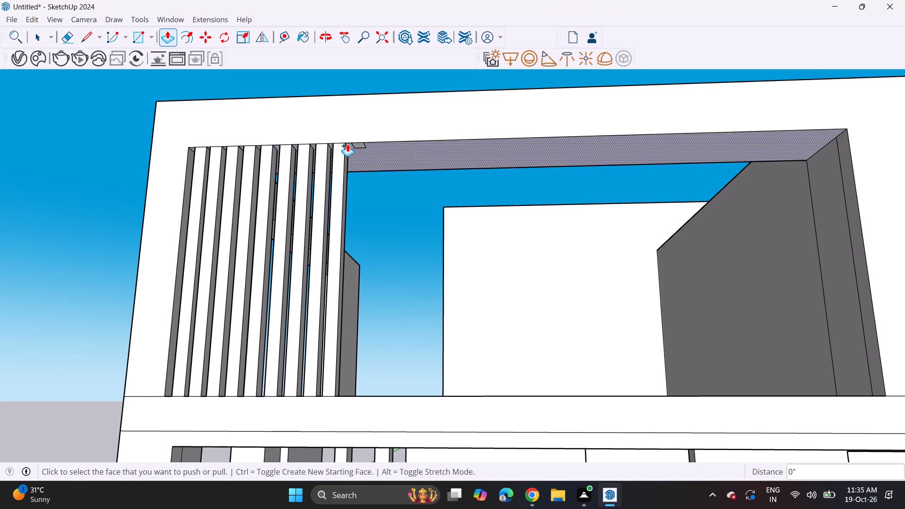
double_click(354, 144)
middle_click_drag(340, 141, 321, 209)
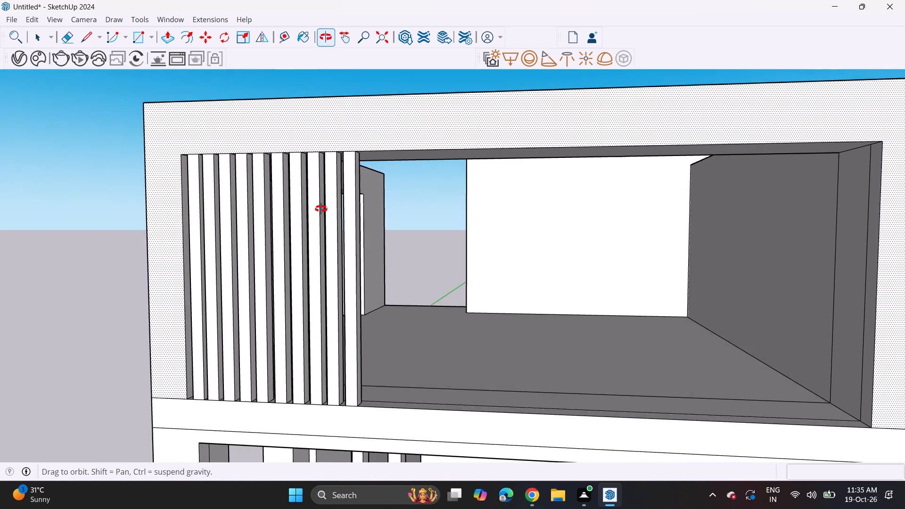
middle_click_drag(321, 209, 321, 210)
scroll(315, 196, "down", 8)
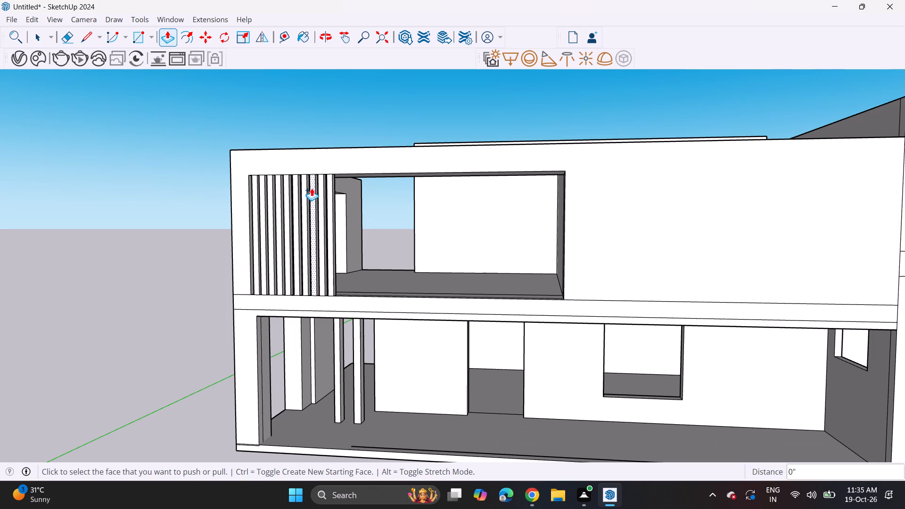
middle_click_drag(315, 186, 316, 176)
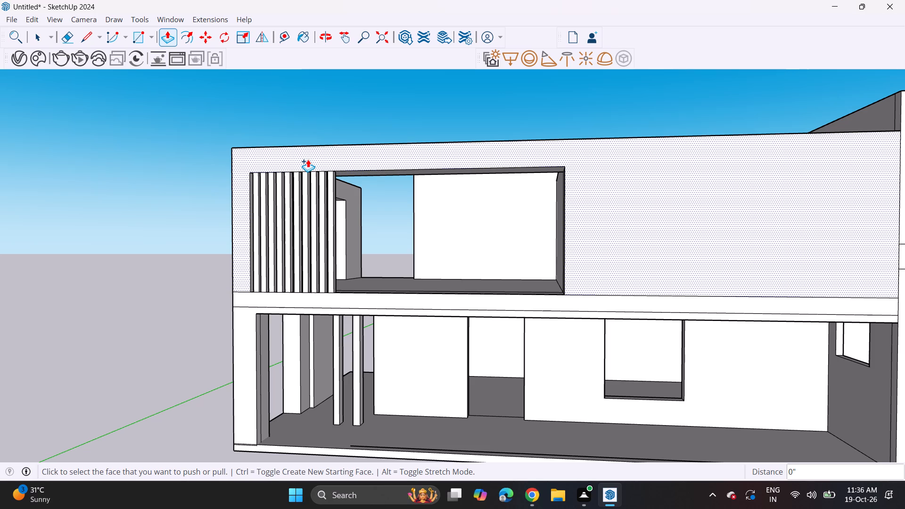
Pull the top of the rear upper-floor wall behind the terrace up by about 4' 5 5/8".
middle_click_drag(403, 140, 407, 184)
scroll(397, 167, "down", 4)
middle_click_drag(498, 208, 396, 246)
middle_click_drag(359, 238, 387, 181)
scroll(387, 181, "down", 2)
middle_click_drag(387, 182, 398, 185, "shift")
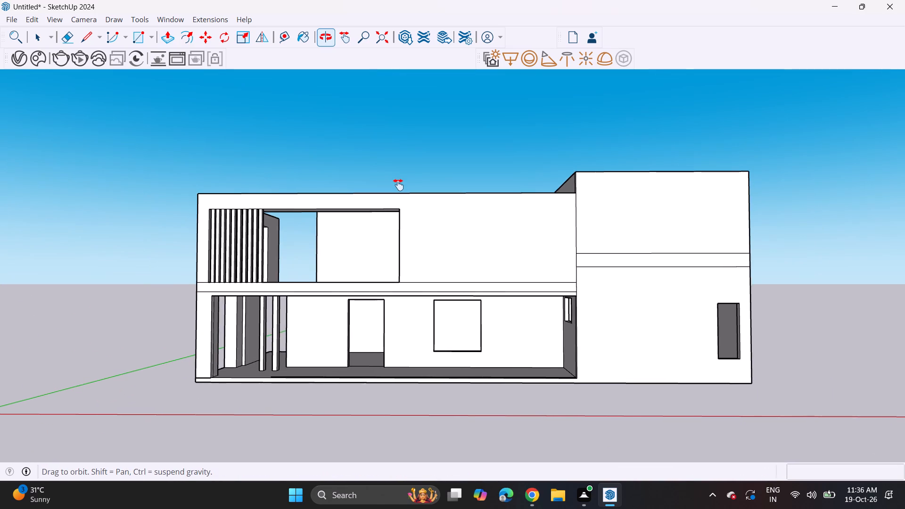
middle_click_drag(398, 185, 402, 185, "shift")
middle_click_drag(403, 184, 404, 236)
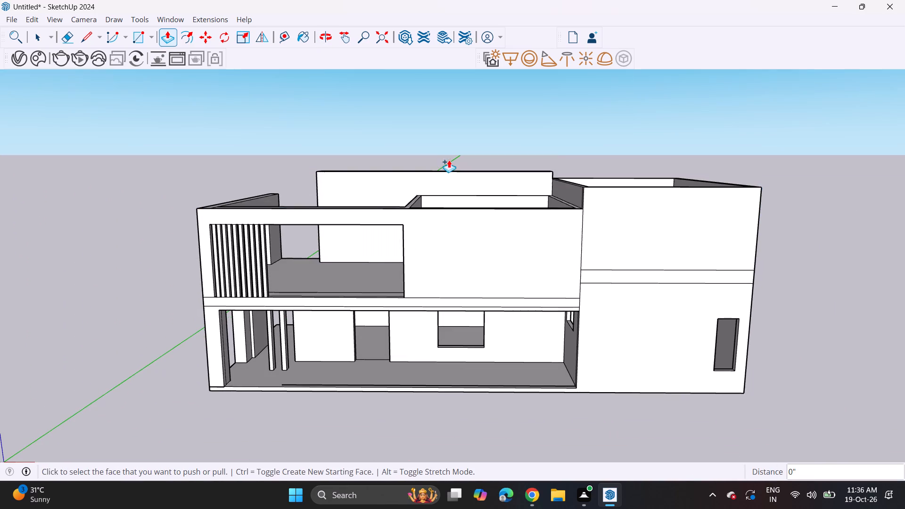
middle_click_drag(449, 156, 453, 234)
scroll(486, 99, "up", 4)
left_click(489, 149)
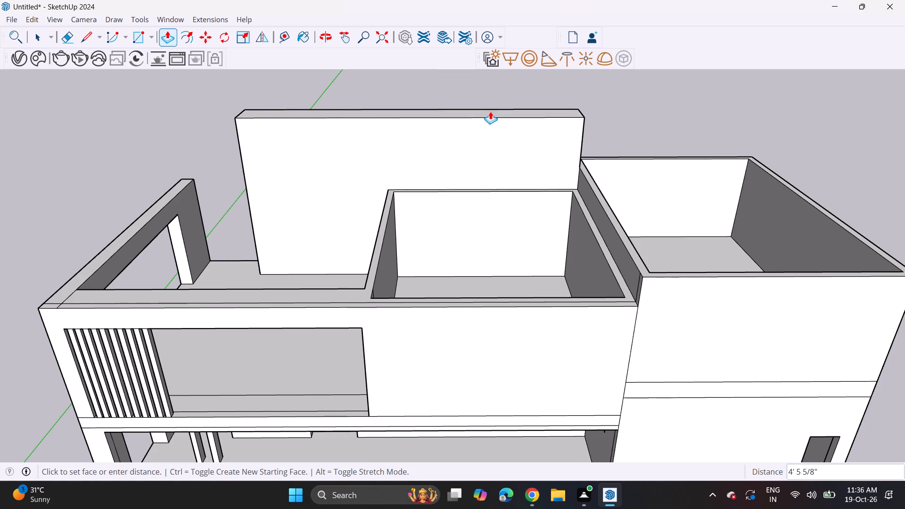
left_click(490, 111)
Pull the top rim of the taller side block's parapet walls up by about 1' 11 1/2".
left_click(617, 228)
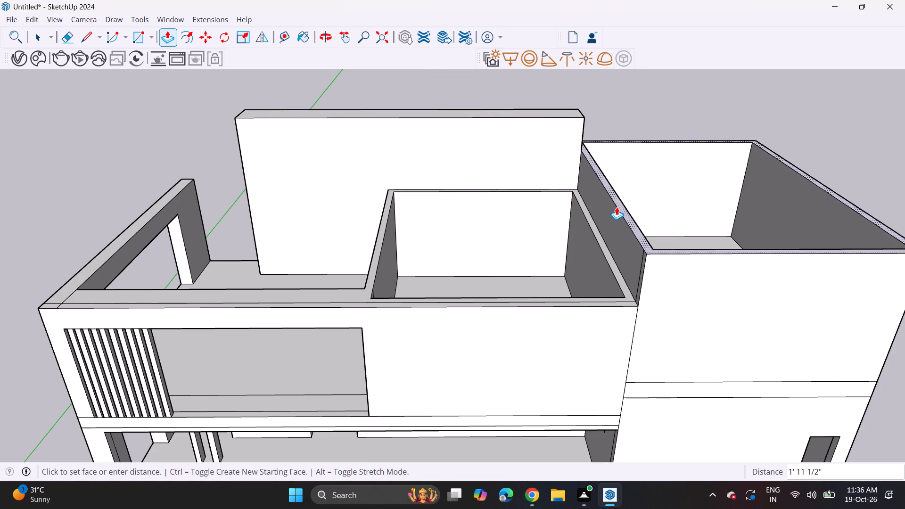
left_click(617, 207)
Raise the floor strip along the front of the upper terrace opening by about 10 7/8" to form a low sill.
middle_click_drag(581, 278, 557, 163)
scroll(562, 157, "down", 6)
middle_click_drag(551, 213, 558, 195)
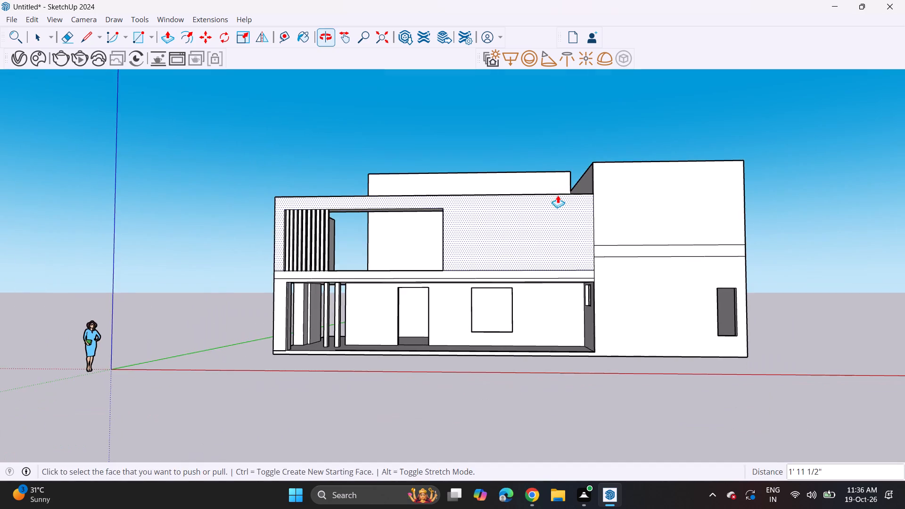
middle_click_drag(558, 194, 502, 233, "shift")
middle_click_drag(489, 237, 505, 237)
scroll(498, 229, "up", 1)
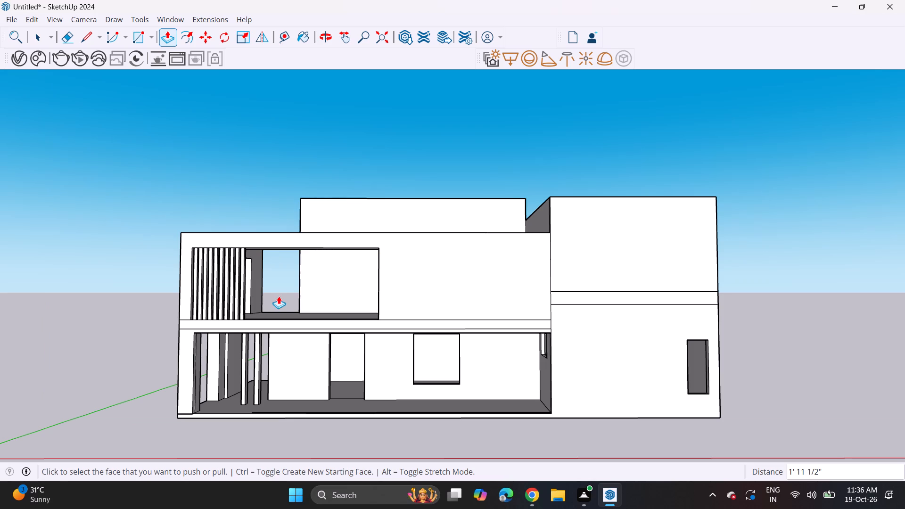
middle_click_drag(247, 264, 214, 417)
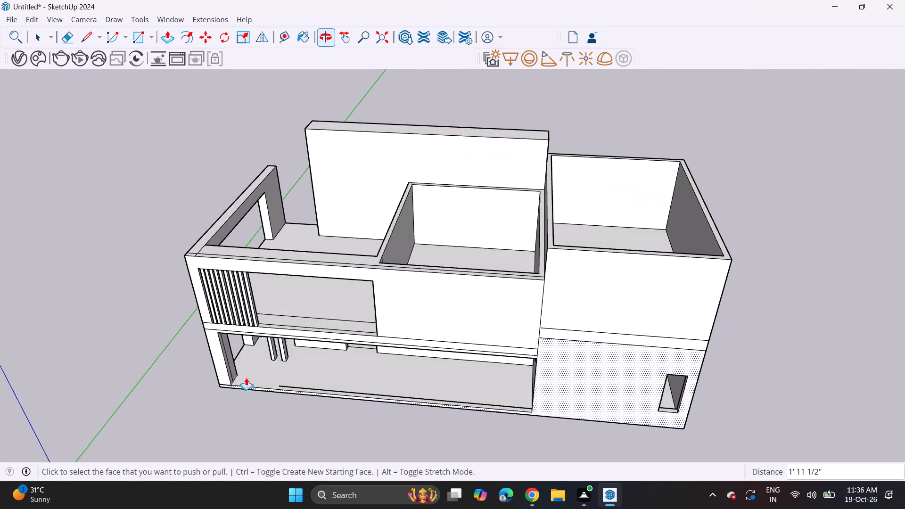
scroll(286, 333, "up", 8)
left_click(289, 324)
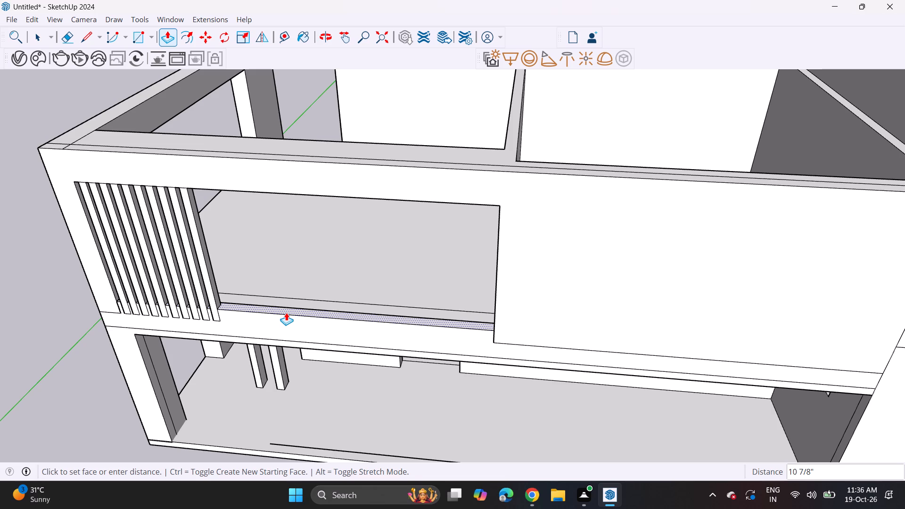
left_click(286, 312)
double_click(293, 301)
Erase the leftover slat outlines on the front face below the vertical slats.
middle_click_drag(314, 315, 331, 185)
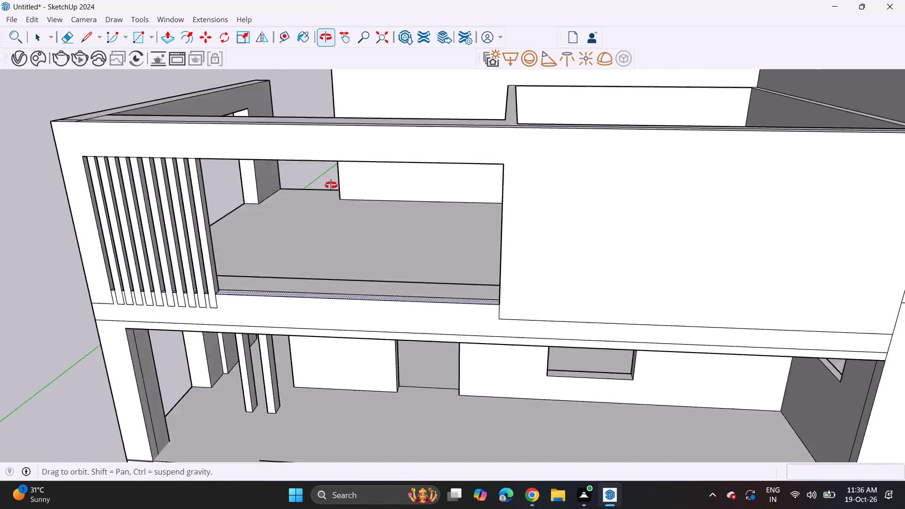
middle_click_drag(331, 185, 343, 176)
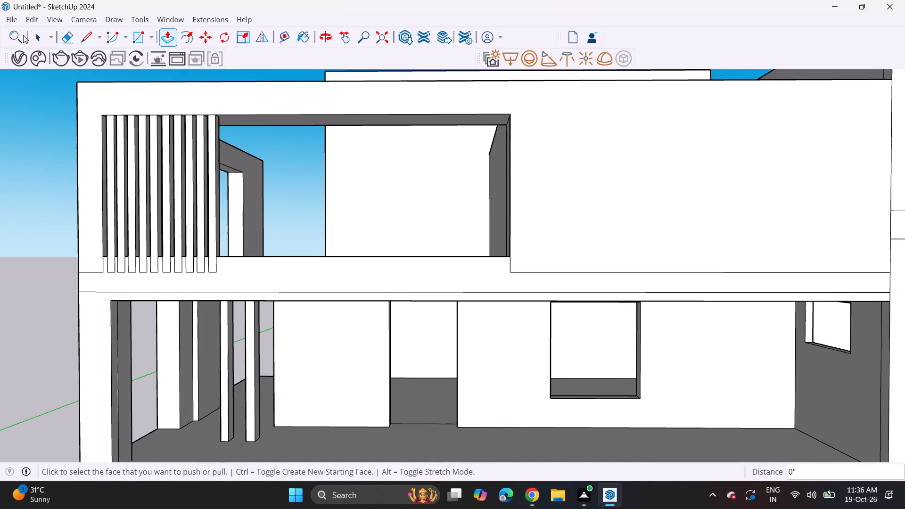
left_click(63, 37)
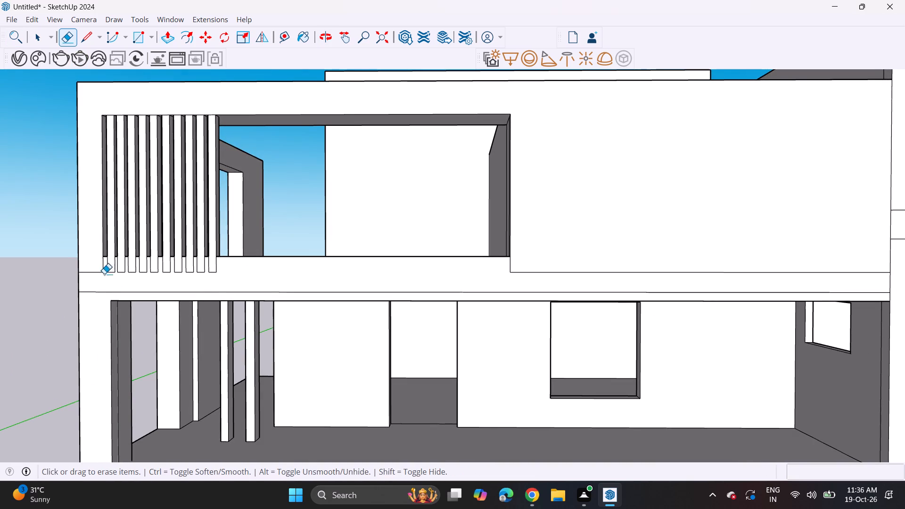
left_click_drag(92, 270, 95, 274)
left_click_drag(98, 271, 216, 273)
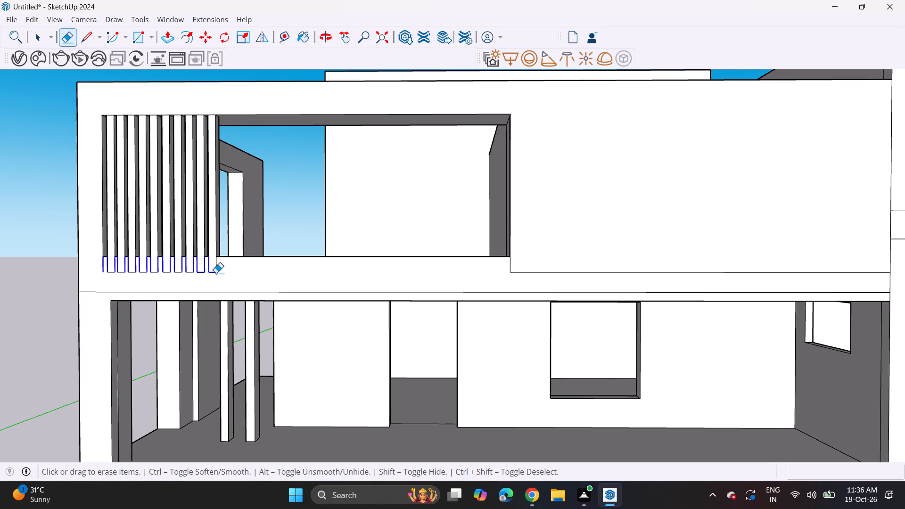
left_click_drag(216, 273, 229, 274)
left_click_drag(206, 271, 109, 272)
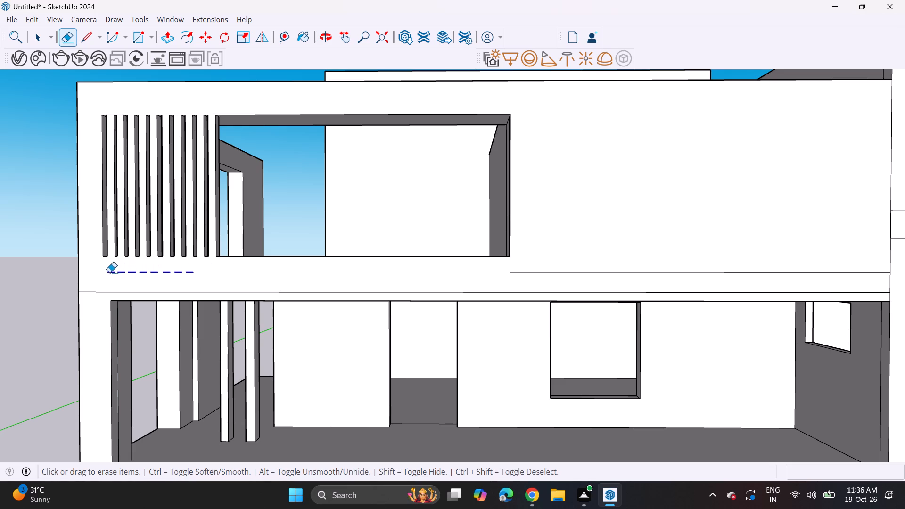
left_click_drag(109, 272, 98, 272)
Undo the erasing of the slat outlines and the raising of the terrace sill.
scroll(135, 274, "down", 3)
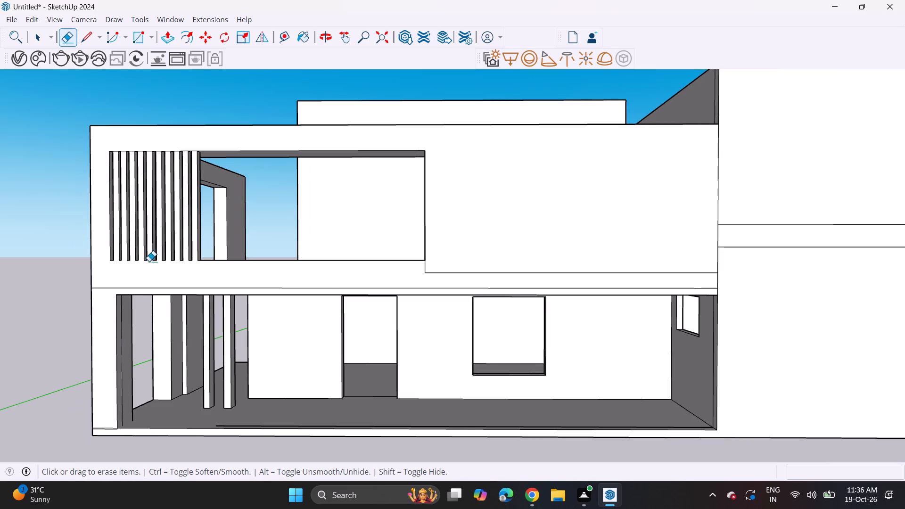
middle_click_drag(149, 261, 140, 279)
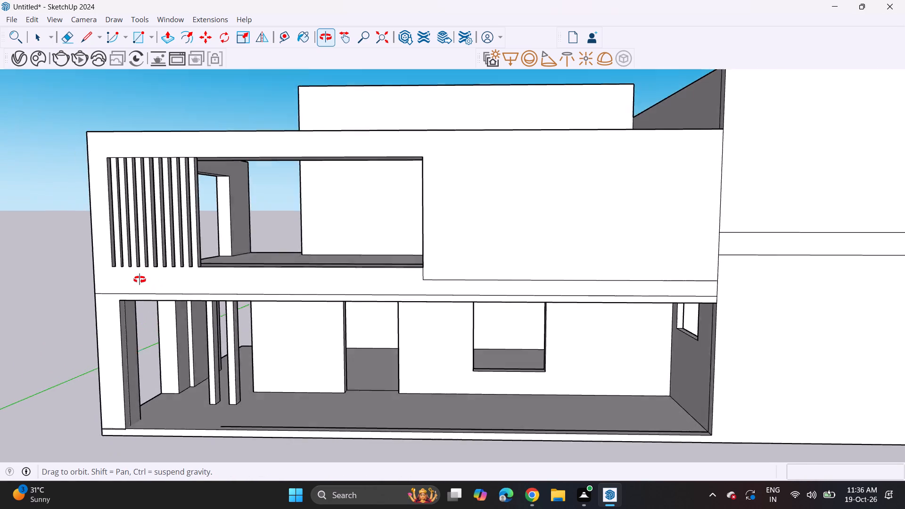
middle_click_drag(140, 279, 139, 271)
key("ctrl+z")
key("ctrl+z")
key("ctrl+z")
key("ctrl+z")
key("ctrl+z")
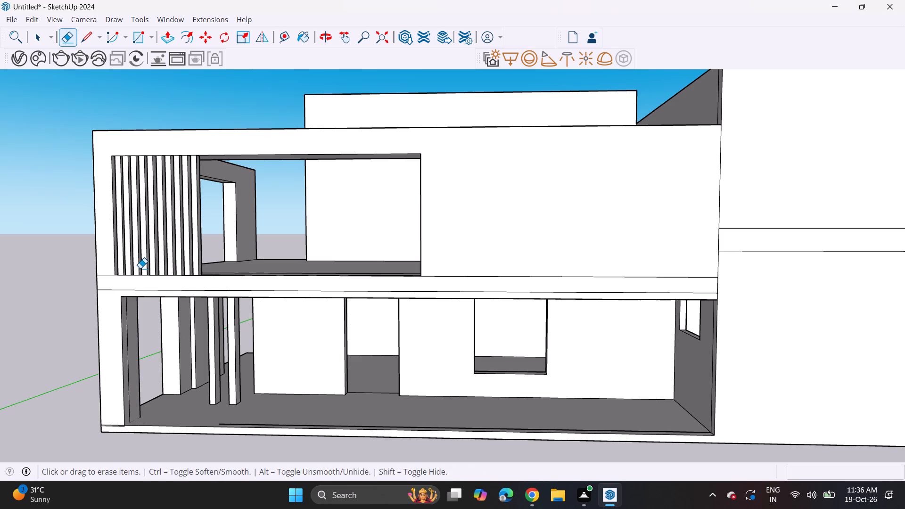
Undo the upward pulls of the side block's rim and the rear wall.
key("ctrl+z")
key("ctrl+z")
Undo the downward pulls of all ten vertical slats in the terrace opening.
key("ctrl+z")
key("ctrl+z")
key("ctrl+z")
key("ctrl+z")
key("ctrl+z")
key("ctrl+z")
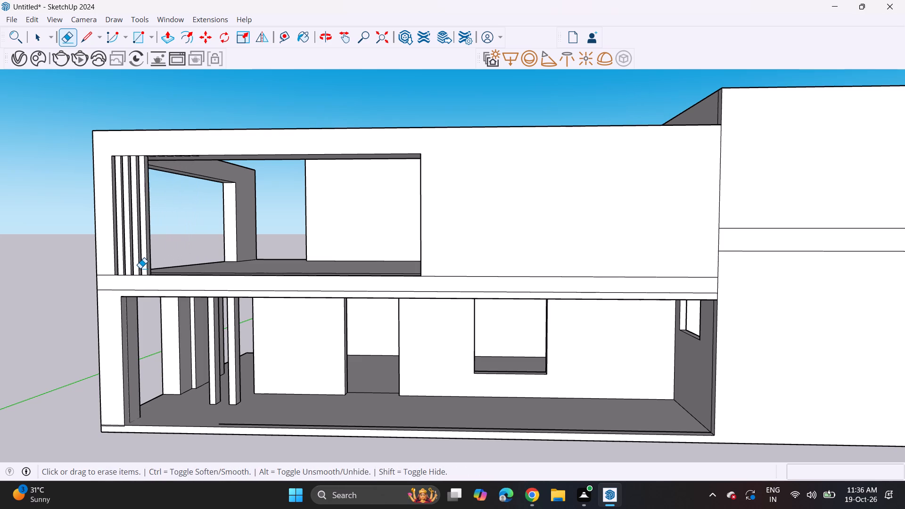
key("ctrl+z")
key("ctrl+z")
key("ctrl+z")
key("z")
key("ctrl+z")
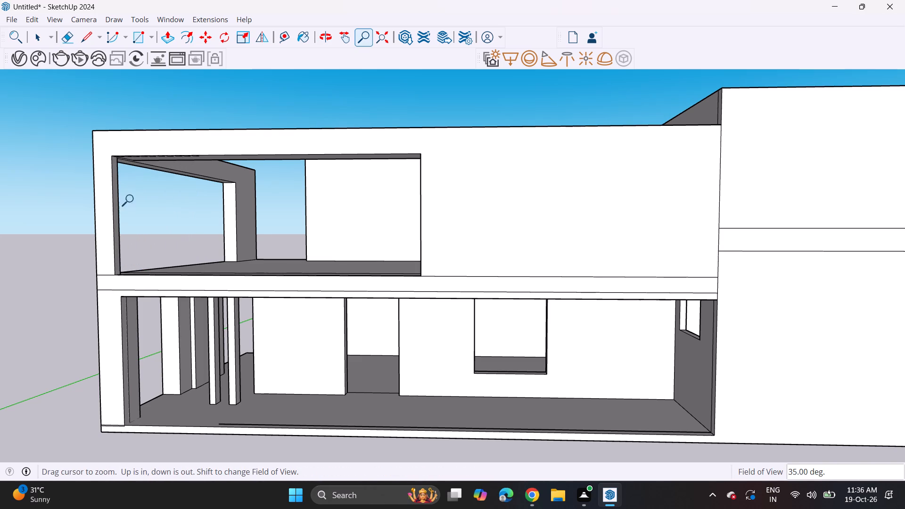
Undo the whole row of ten slat rectangles on the underside of the terrace opening's top beam.
scroll(129, 150, "up", 4)
left_click(138, 31)
scroll(113, 147, "up", 2)
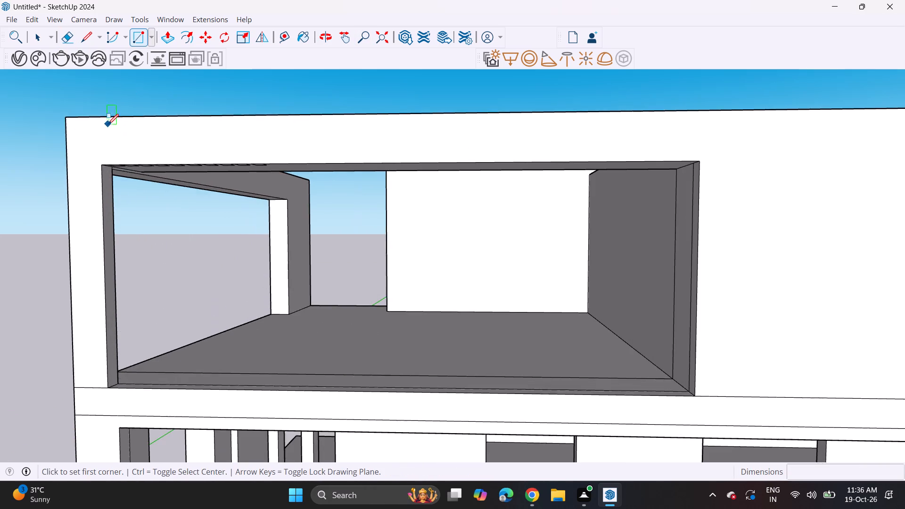
scroll(108, 124, "up", 3)
middle_click_drag(116, 160, 134, 100)
key("ctrl+z")
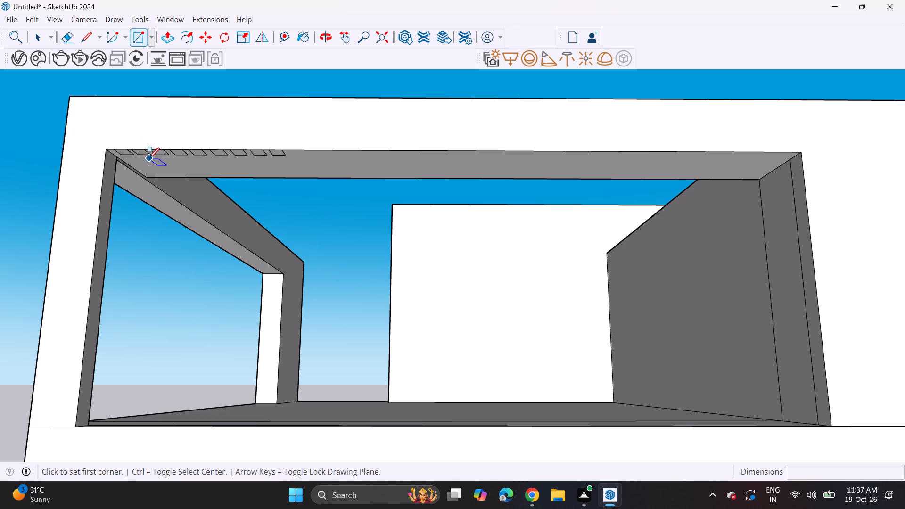
key("ctrl+z")
key("ctrl+z")
key("ctrl+z")
key("ctrl+z")
key("ctrl+z")
key("ctrl+z")
key("ctrl+z")
key("ctrl+z")
key("ctrl+z")
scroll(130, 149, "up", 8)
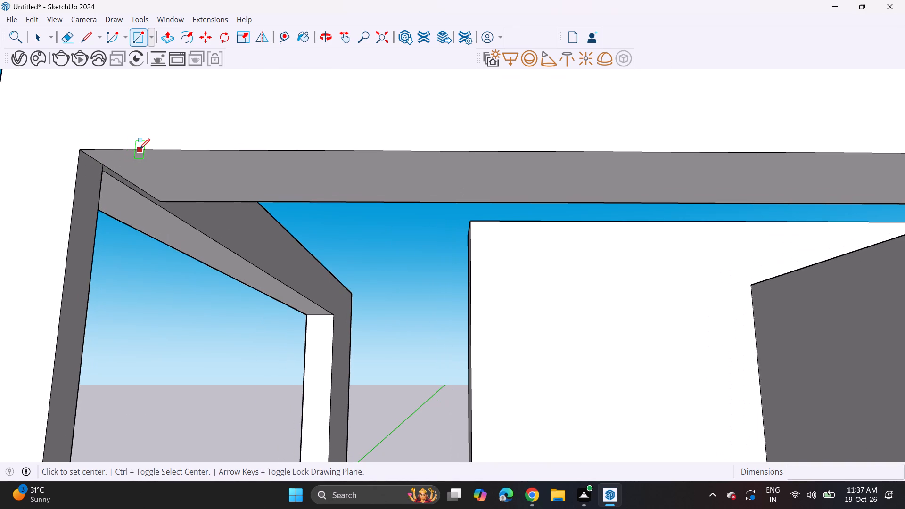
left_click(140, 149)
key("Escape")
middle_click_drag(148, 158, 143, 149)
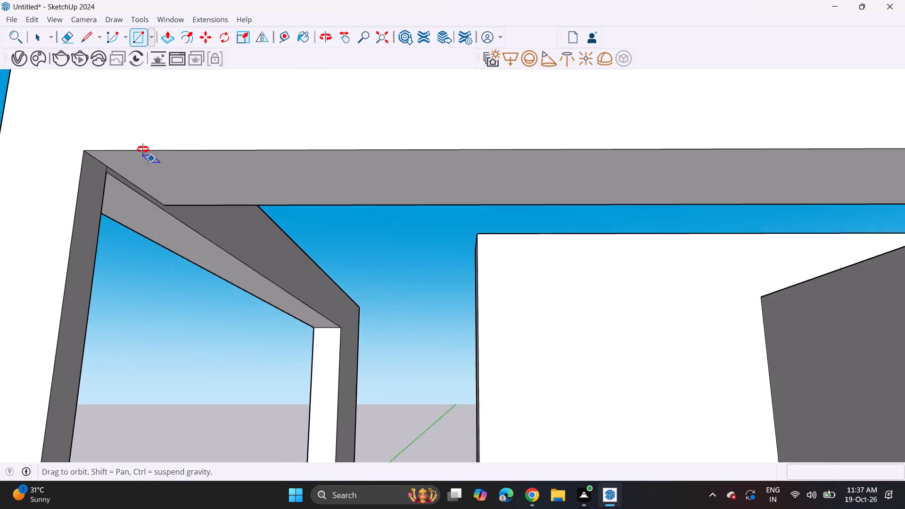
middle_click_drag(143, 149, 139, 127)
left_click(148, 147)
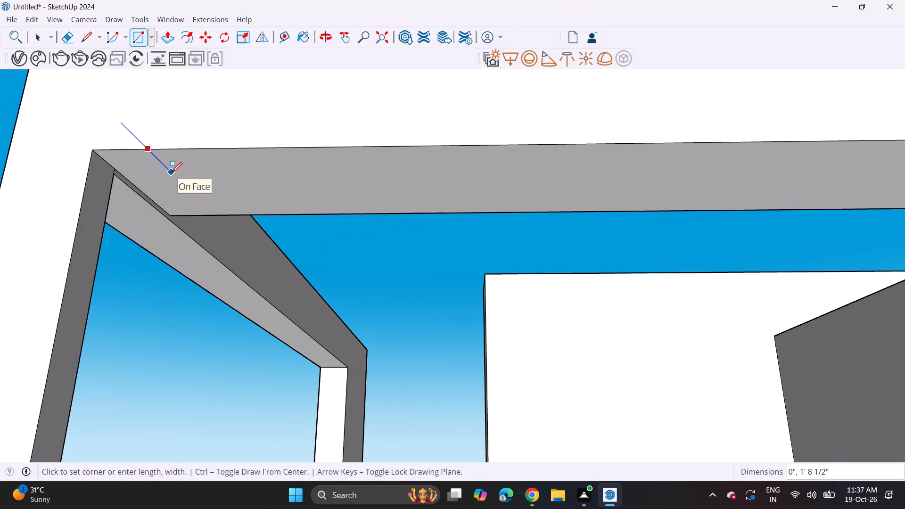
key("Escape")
Draw a rectangle about 5 5/16" by 7" on the beam's underside, against its front edge and slightly away from the corner column.
left_click(135, 39)
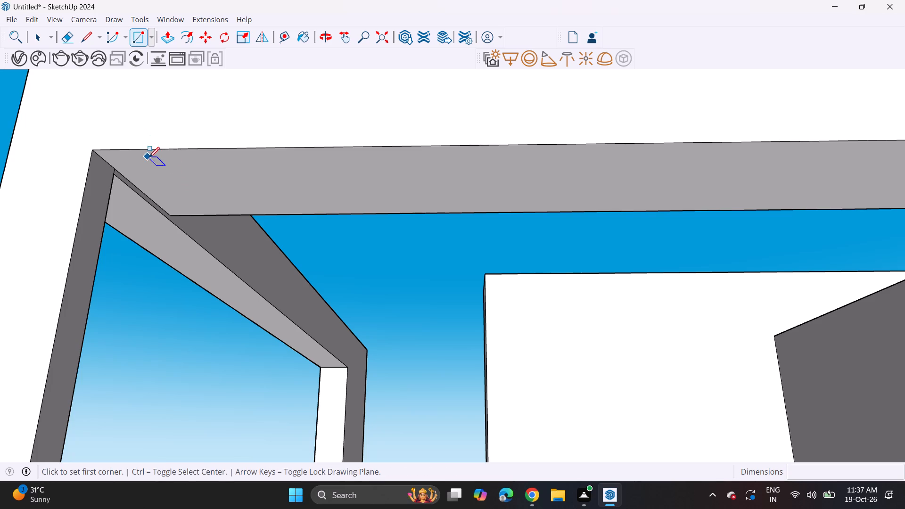
left_click(148, 148)
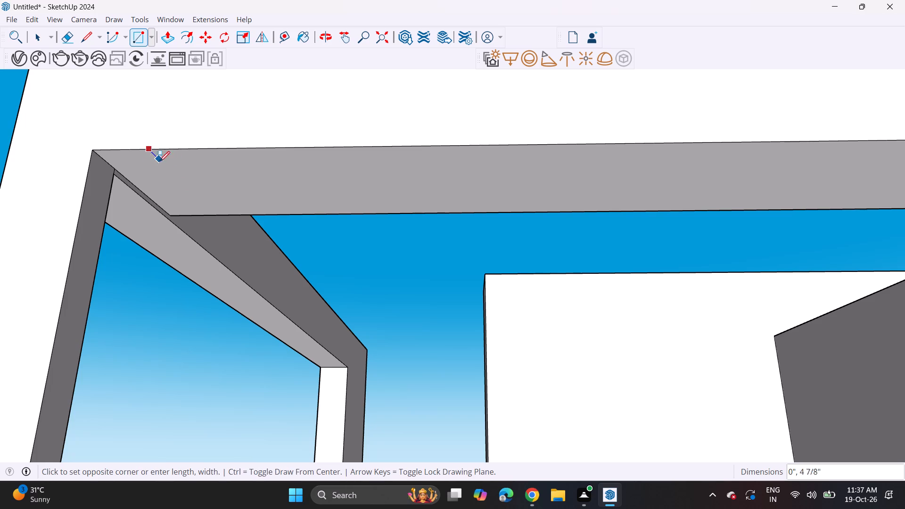
left_click(190, 165)
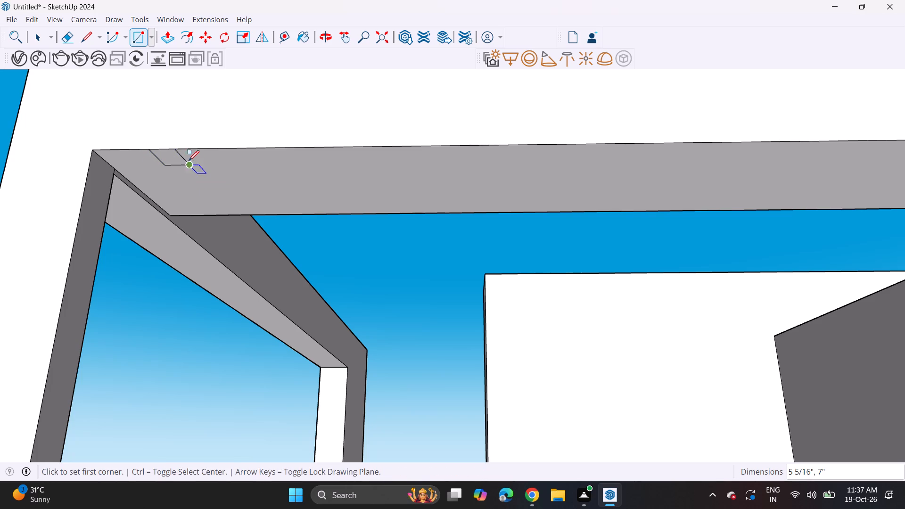
Copy the small rectangle six times along the beam's front edge at 1' 3/16" spacing, making a row of seven.
key("space")
double_click(168, 153)
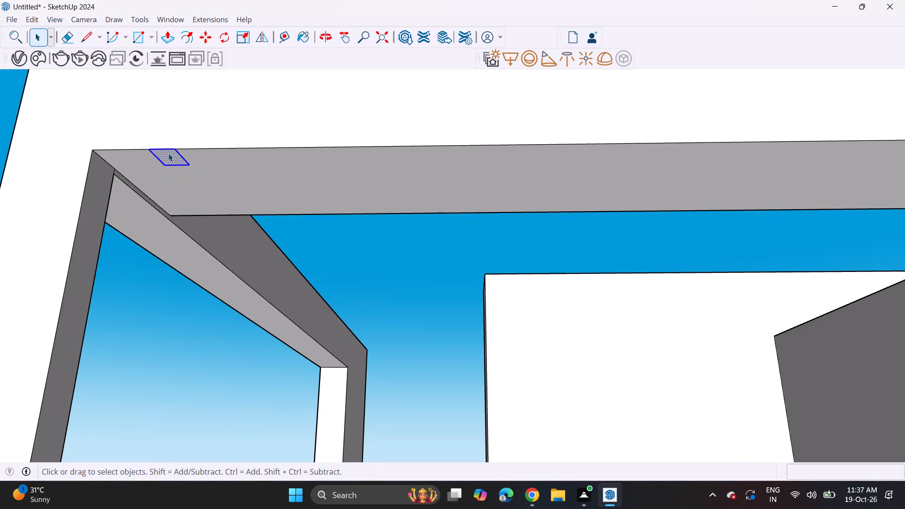
key("m")
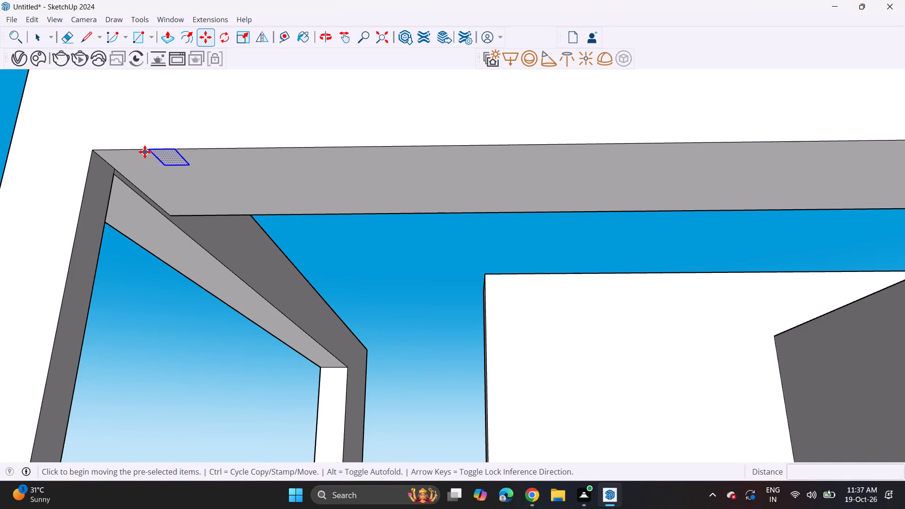
left_click(152, 150)
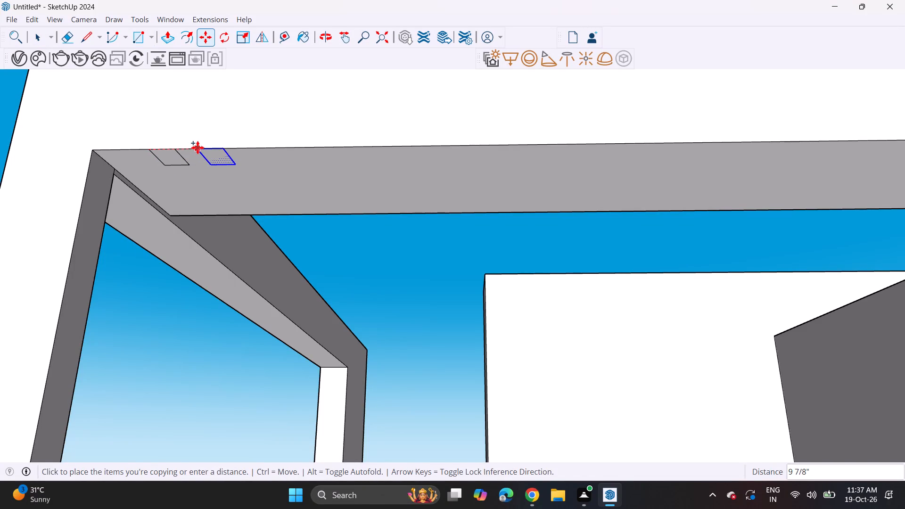
left_click(209, 148)
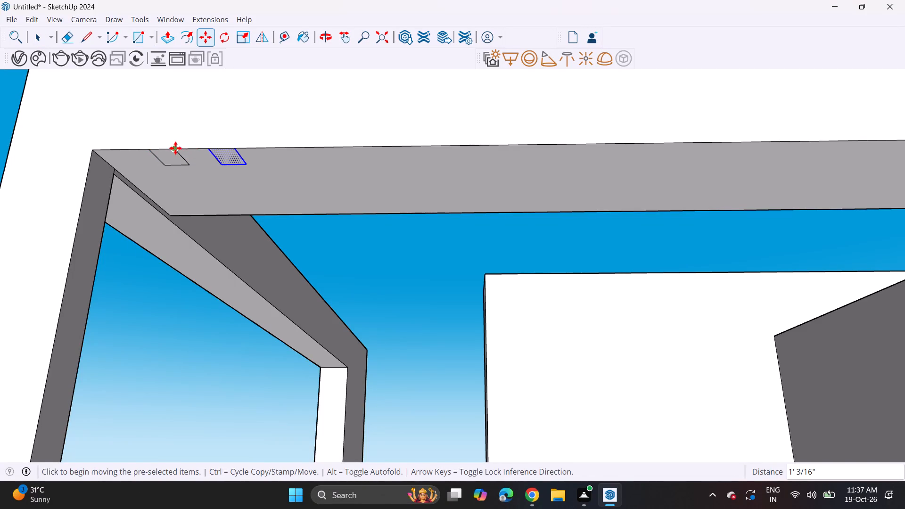
left_click(175, 148)
left_click(239, 148)
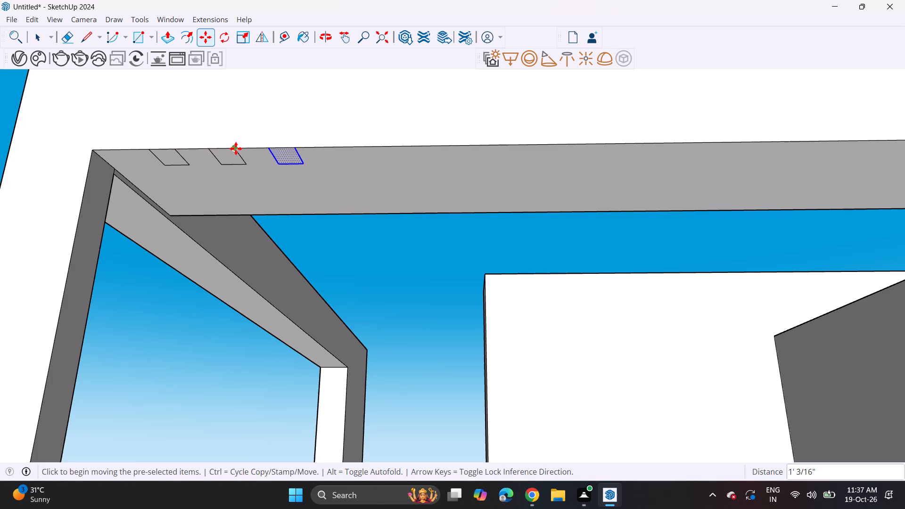
left_click(236, 148)
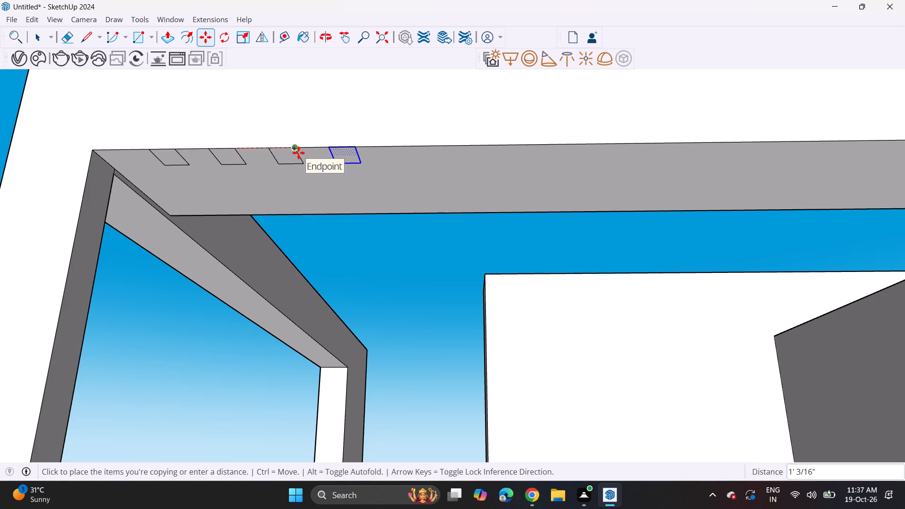
left_click(298, 153)
left_click(297, 148)
left_click(362, 150)
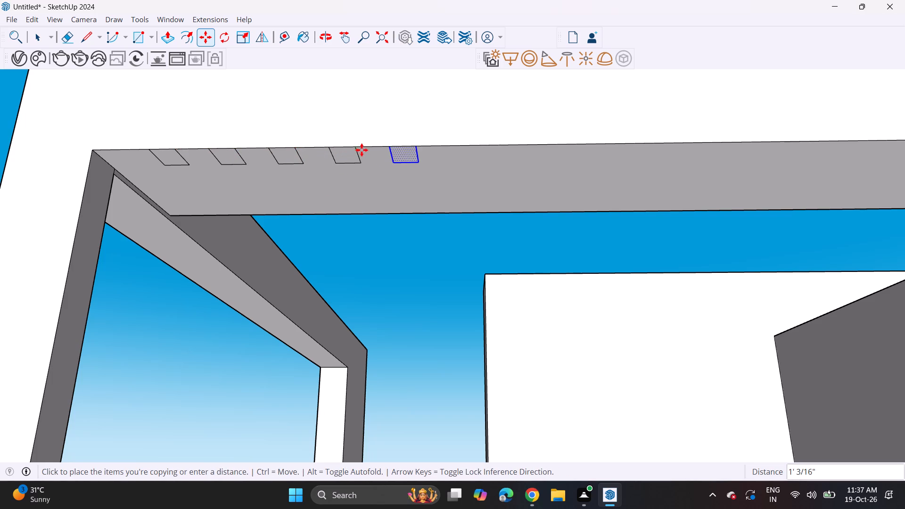
left_click(353, 148)
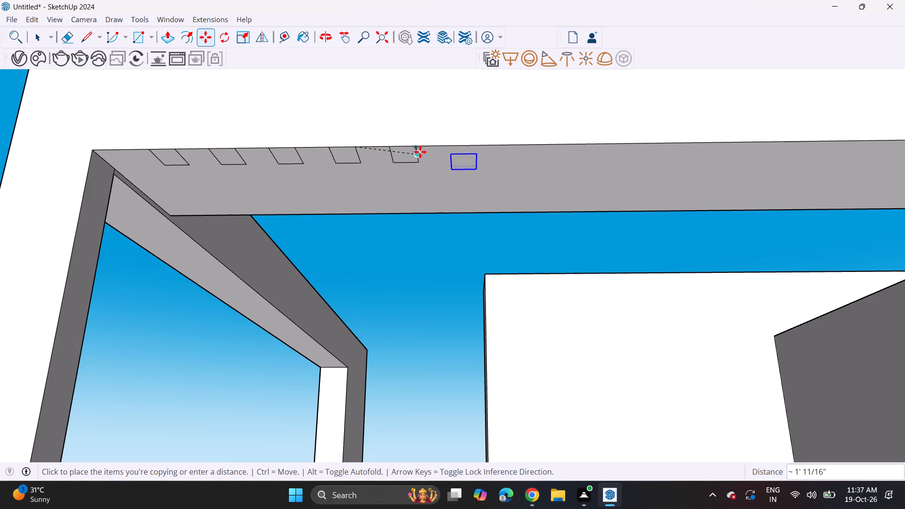
left_click(419, 148)
left_click(417, 149)
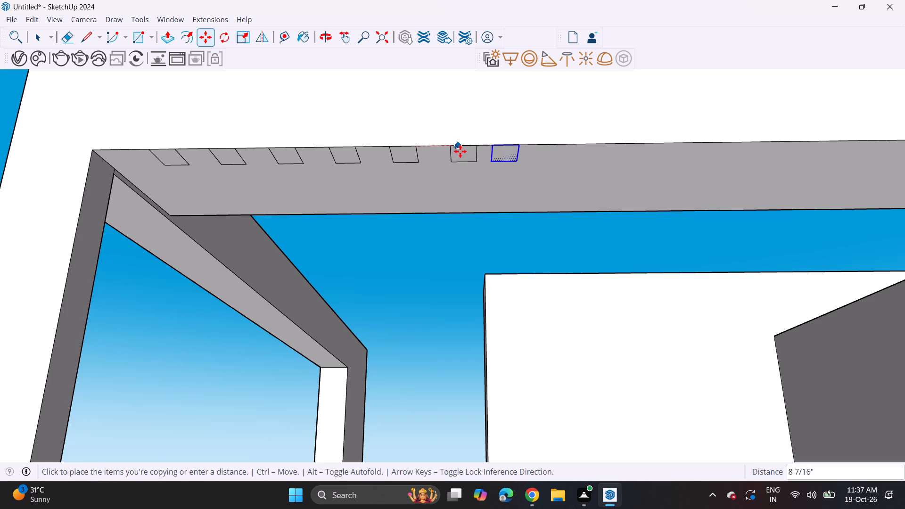
left_click(480, 149)
Pull all seven rectangles down from the beam's underside to the bottom of the terrace opening, about 9' 9/16", as vertical slats.
scroll(418, 134, "down", 9)
middle_click_drag(429, 183, 222, 156, "shift")
middle_click_drag(210, 152, 196, 240)
middle_click_drag(195, 217, 202, 171)
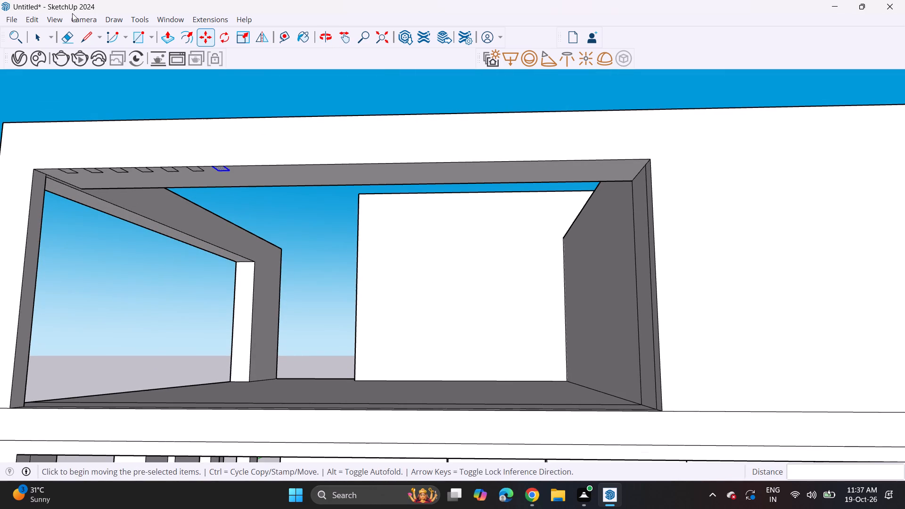
left_click(164, 41)
middle_click_drag(135, 129, 135, 97)
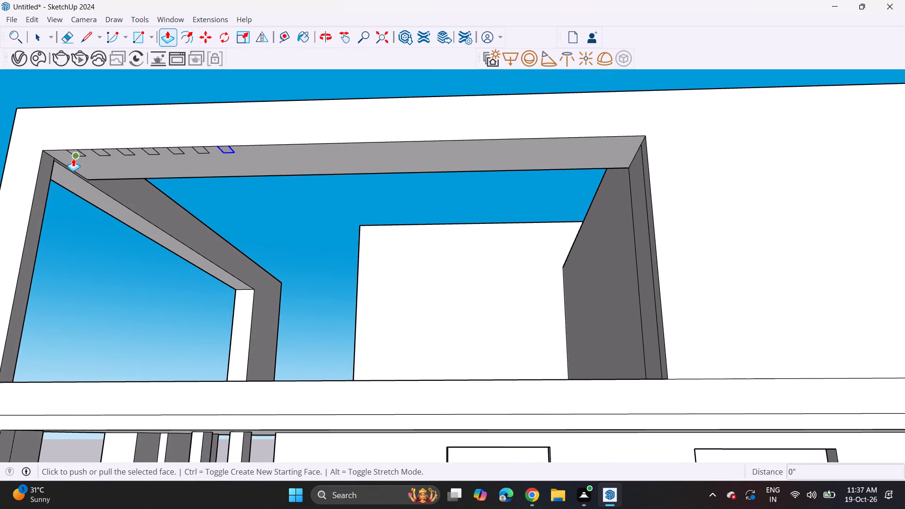
key("Escape")
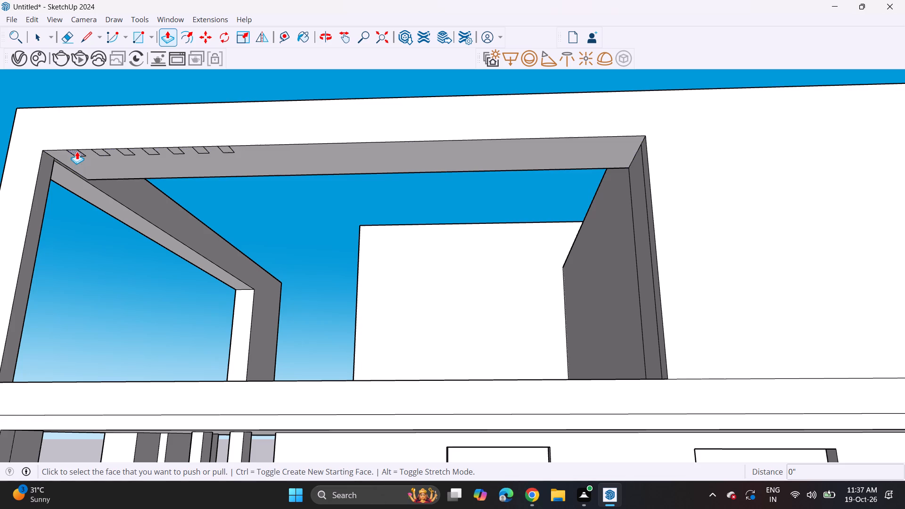
left_click(77, 151)
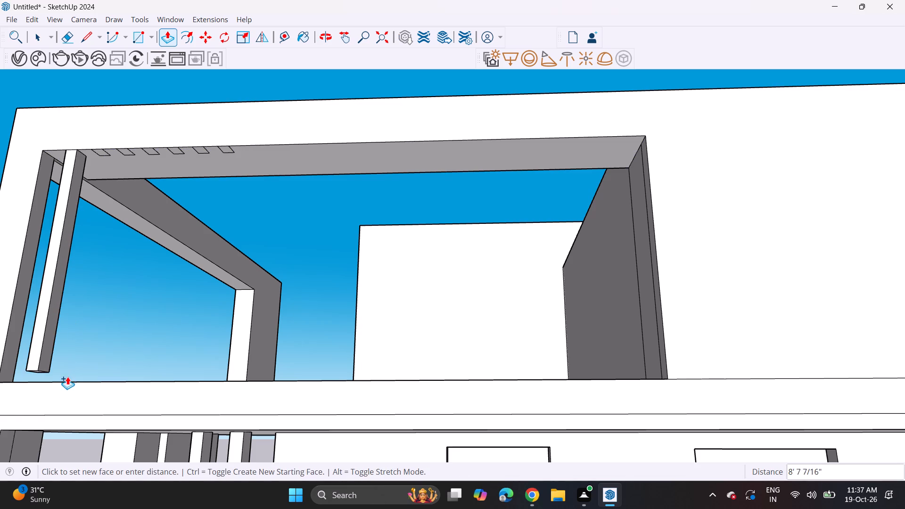
left_click(72, 382)
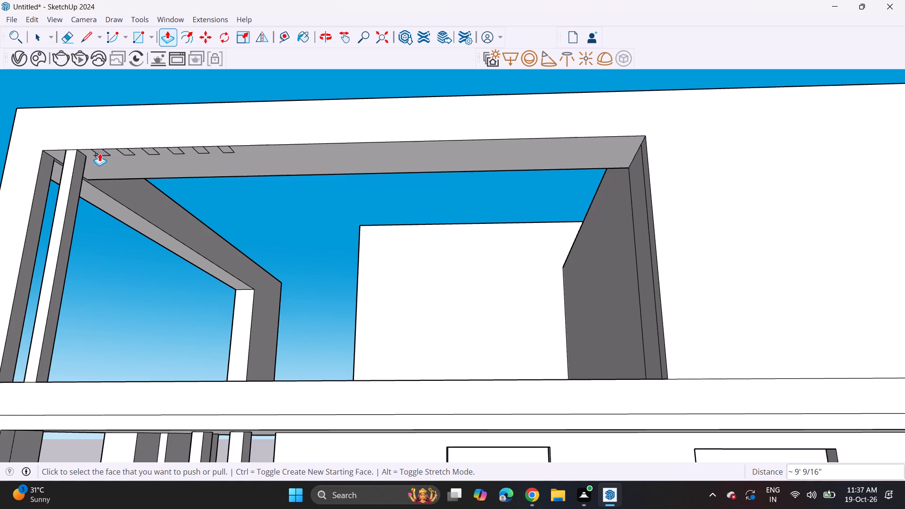
double_click(99, 153)
double_click(125, 154)
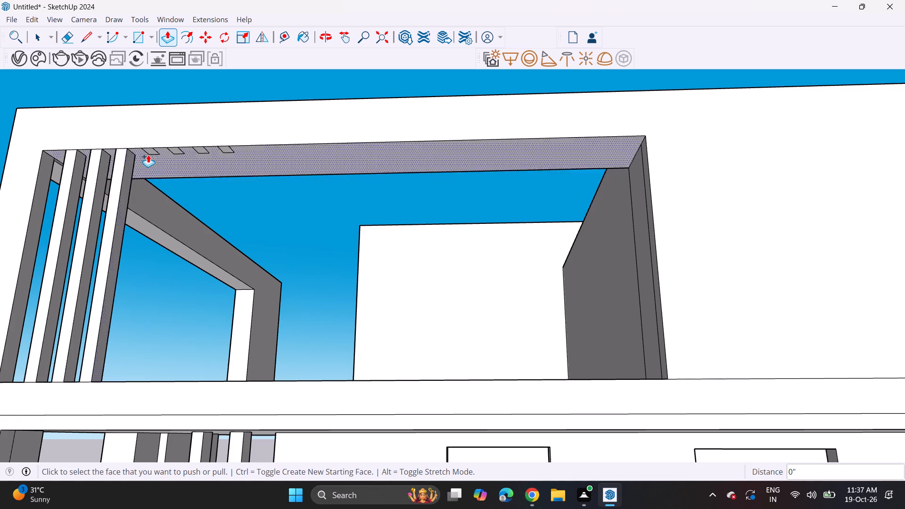
double_click(153, 153)
double_click(175, 152)
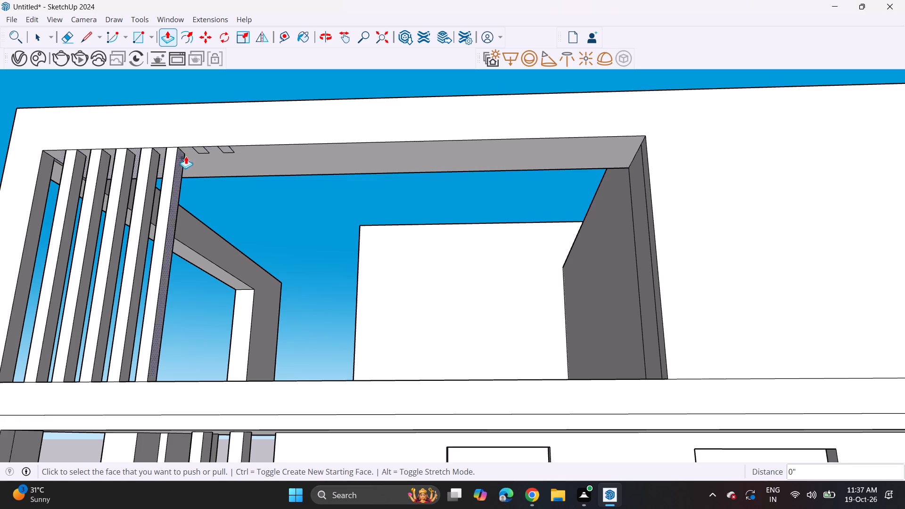
double_click(204, 150)
double_click(227, 150)
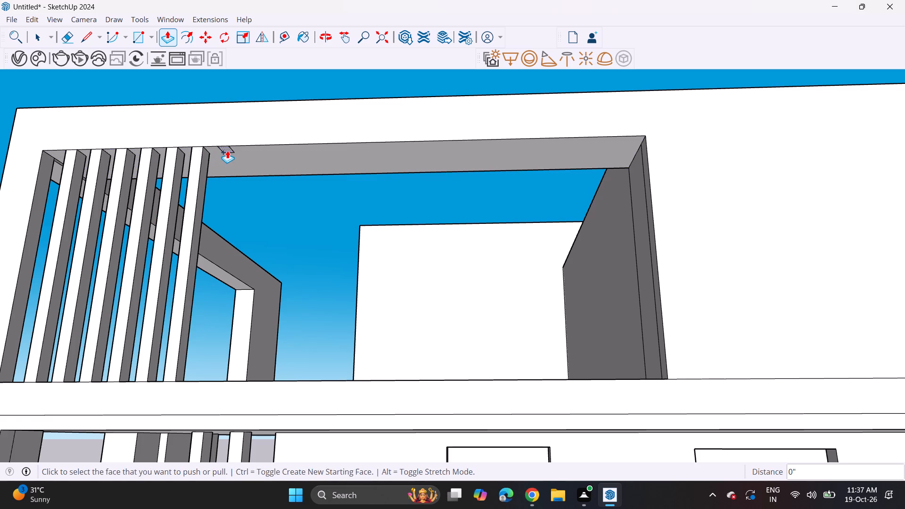
Raise the rear wall's top by about 4' 10" and the side block's rim by 1' 4 5/16".
middle_click_drag(227, 156, 227, 208)
scroll(213, 208, "down", 14)
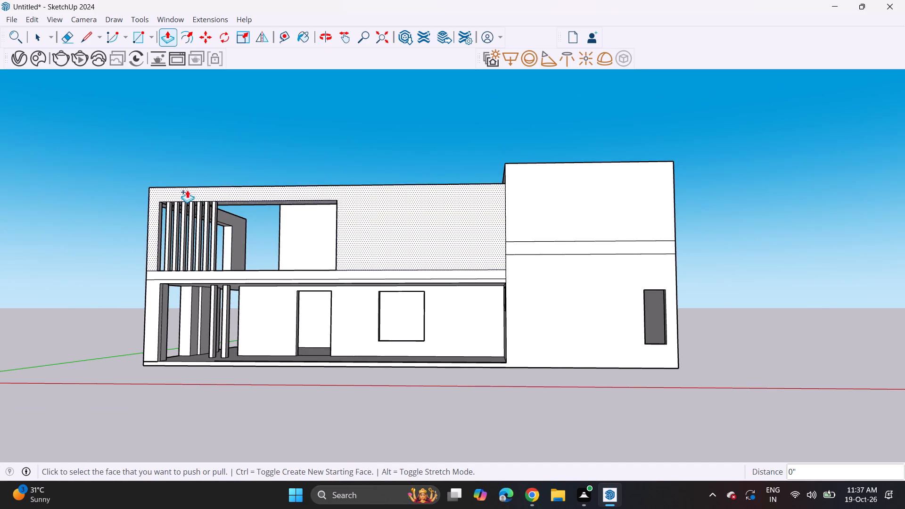
middle_click_drag(253, 167, 277, 287)
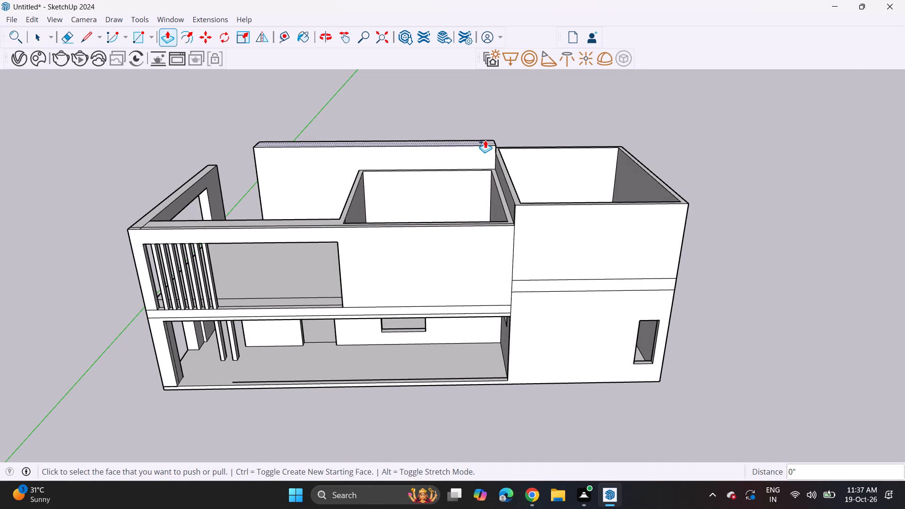
left_click(484, 140)
left_click(487, 141)
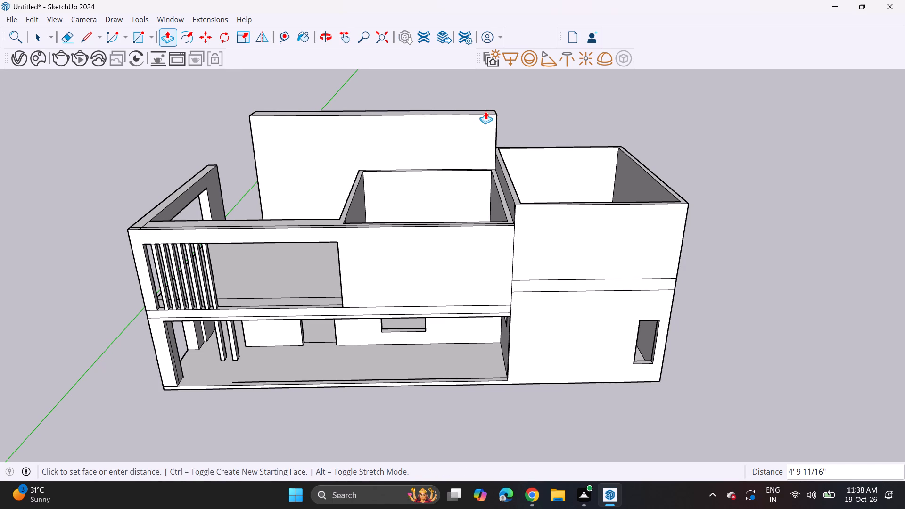
left_click(485, 111)
left_click(507, 172)
left_click(506, 163)
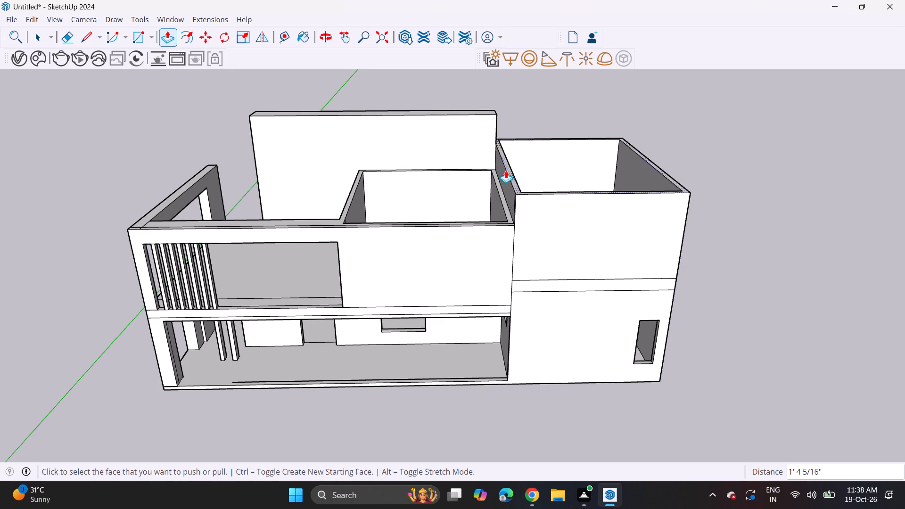
Raise the side block's rim by a further 1' 9 1/2".
middle_click_drag(485, 218, 481, 142)
middle_click_drag(472, 204, 477, 185)
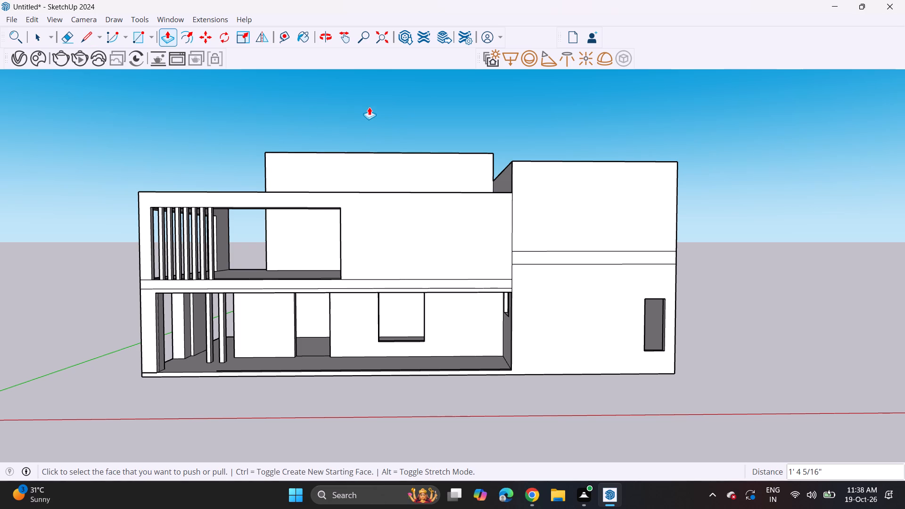
middle_click_drag(373, 66, 379, 129)
middle_click_drag(413, 80, 409, 165)
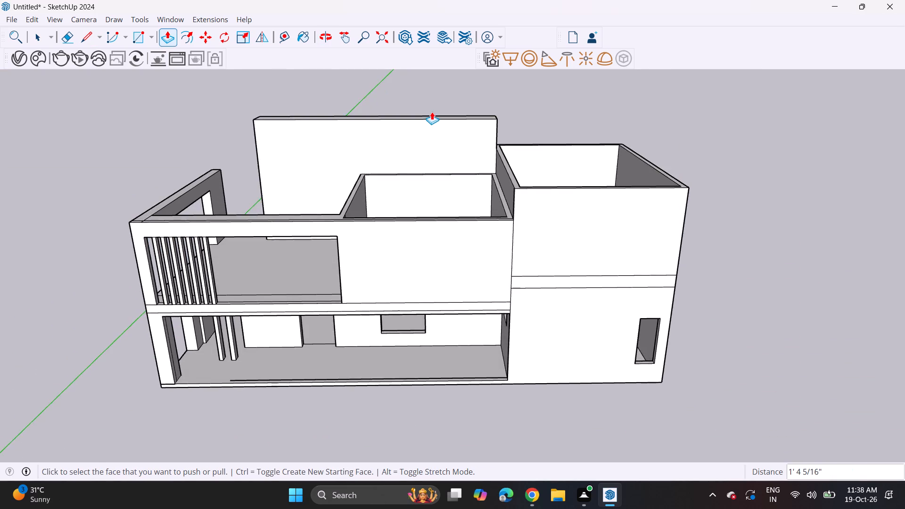
scroll(432, 112, "up", 3)
scroll(435, 131, "down", 3)
middle_click_drag(439, 182, 436, 86)
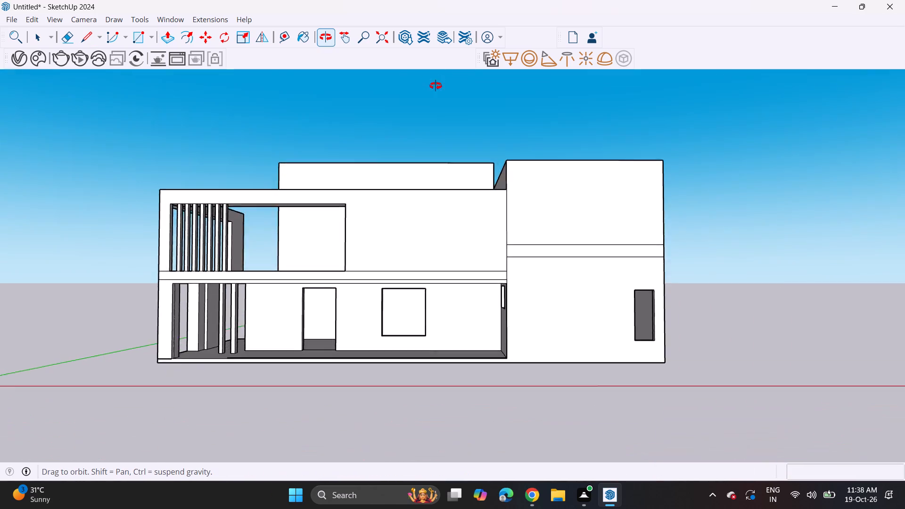
middle_click_drag(436, 86, 432, 112)
middle_click_drag(436, 120, 436, 182)
middle_click_drag(442, 175, 442, 144)
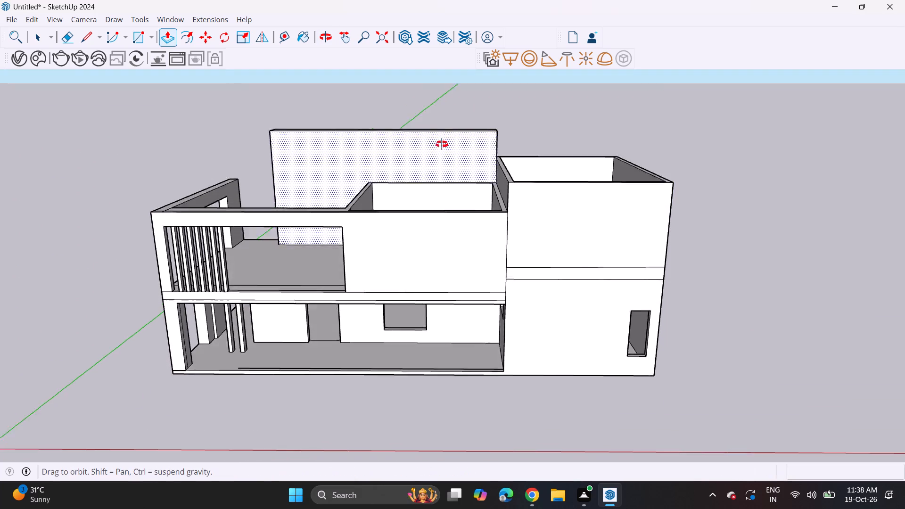
middle_click_drag(442, 144, 443, 99)
middle_click_drag(493, 134, 475, 282)
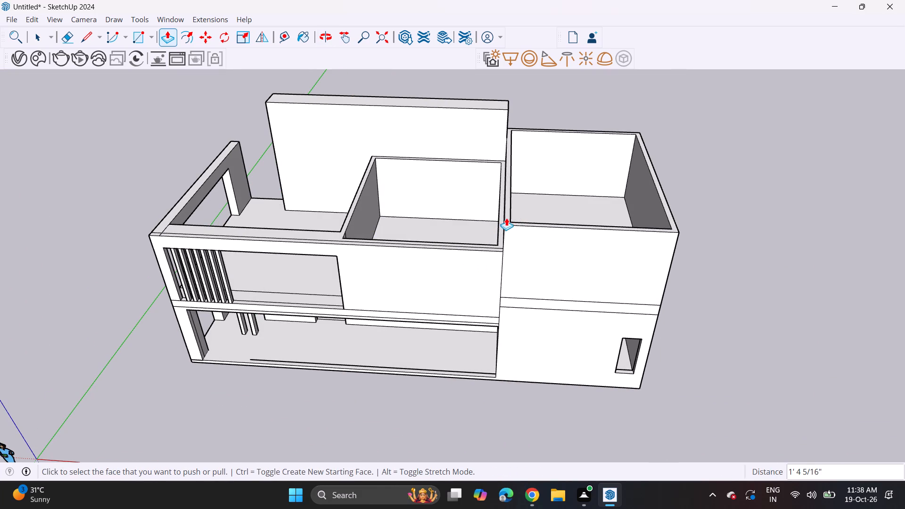
left_click(506, 214)
left_click(509, 202)
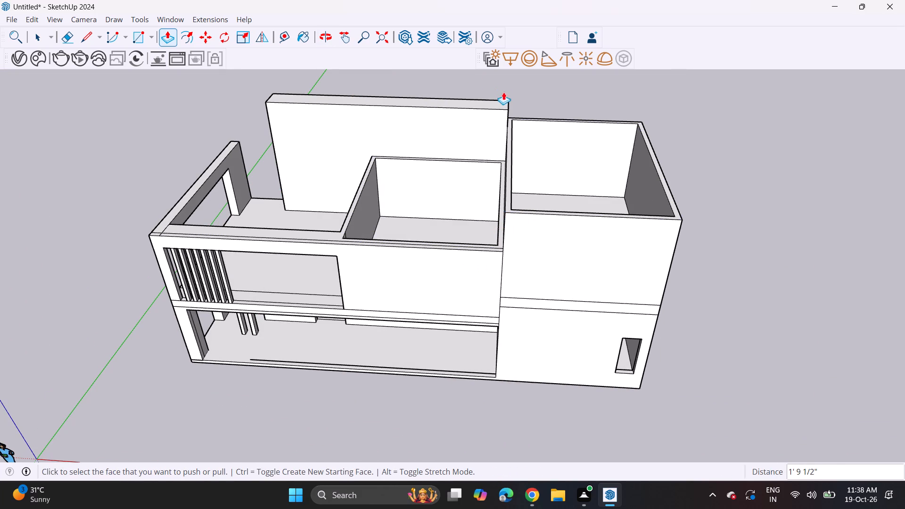
Lower the rear wall's top by 2' 9 7/8" so it lines up with the side block's rim.
left_click(499, 103)
left_click(510, 123)
Raise the rear wall's top a little more and apply the same raise to the side block's rim.
middle_click_drag(489, 176, 501, 93)
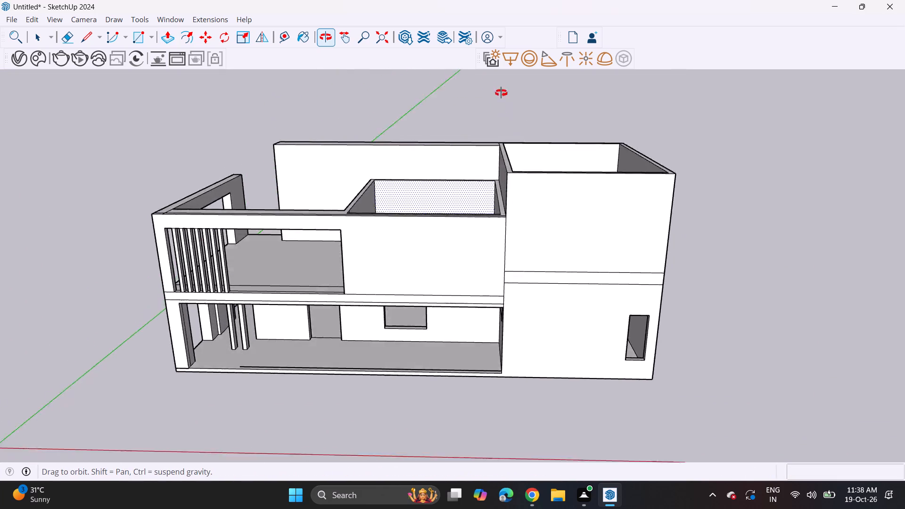
middle_click_drag(501, 93, 510, 0)
middle_click_drag(460, 181, 448, 227)
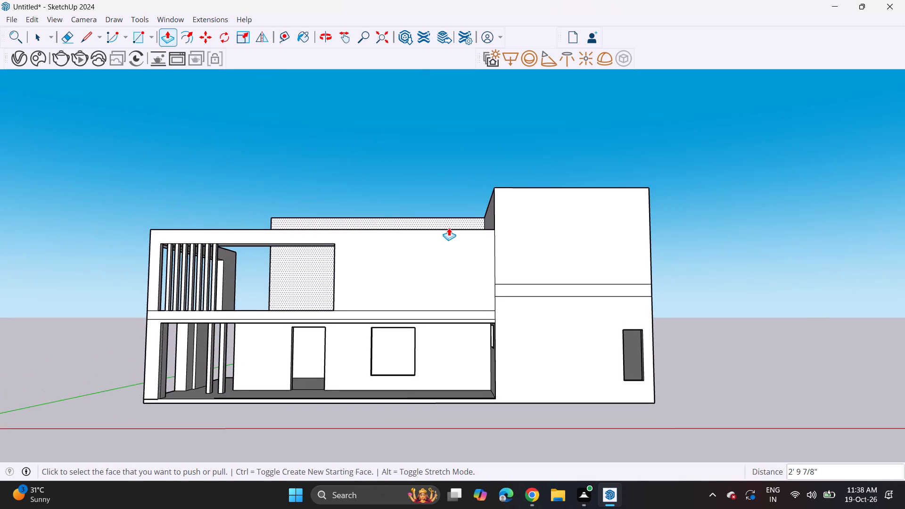
middle_click_drag(450, 228, 468, 238, "shift")
scroll(458, 242, "up", 1, "shift")
scroll(466, 231, "down", 3)
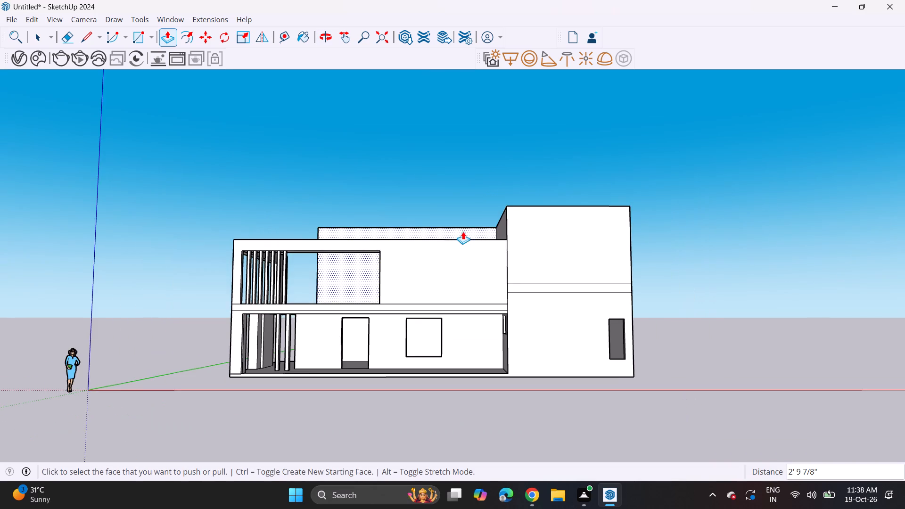
middle_click_drag(463, 231, 462, 252)
middle_click_drag(441, 230, 444, 299)
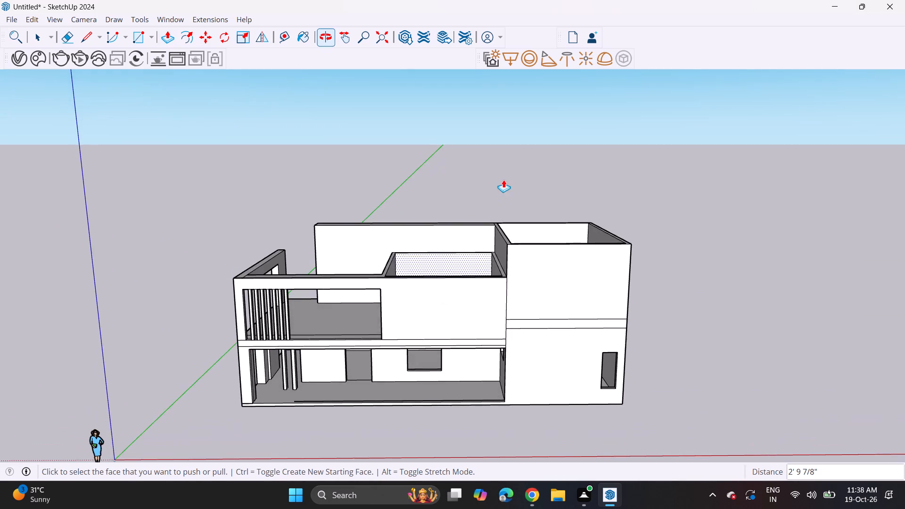
scroll(491, 194, "up", 6)
left_click(477, 233)
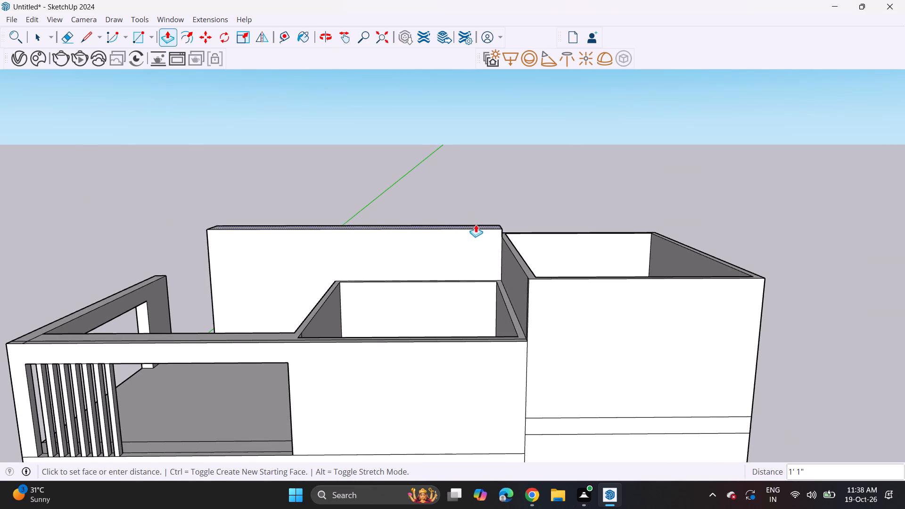
left_click(476, 218)
double_click(509, 241)
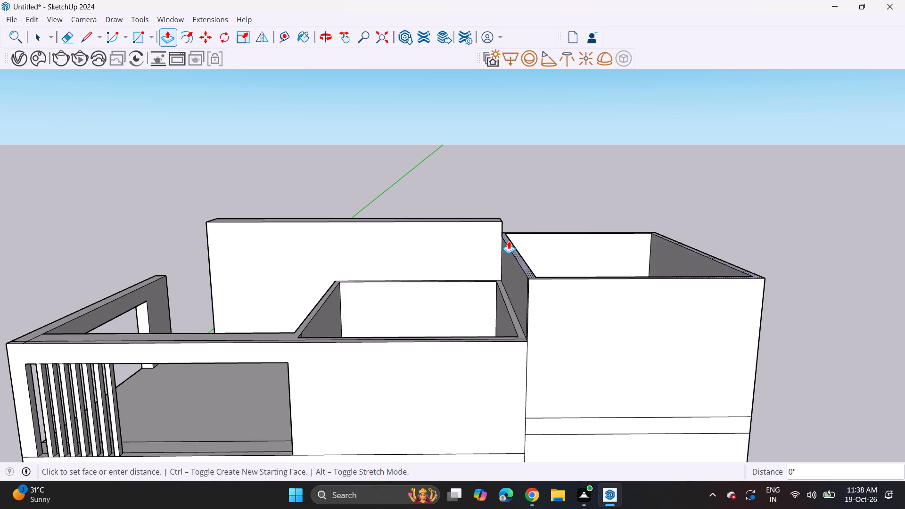
Raise the front block's parapet by about 9 13/16", including its front edge strip, the terrace's side beam and the corner piece.
left_click(522, 336)
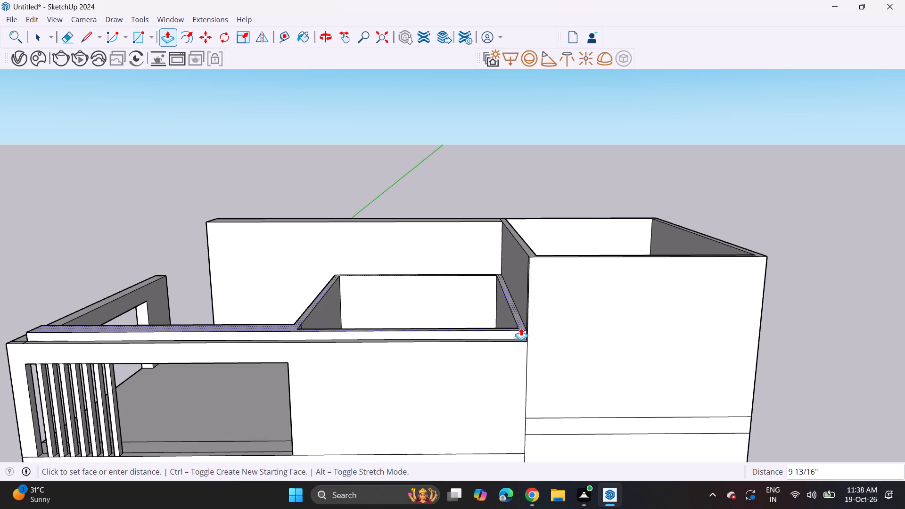
left_click(521, 328)
double_click(517, 340)
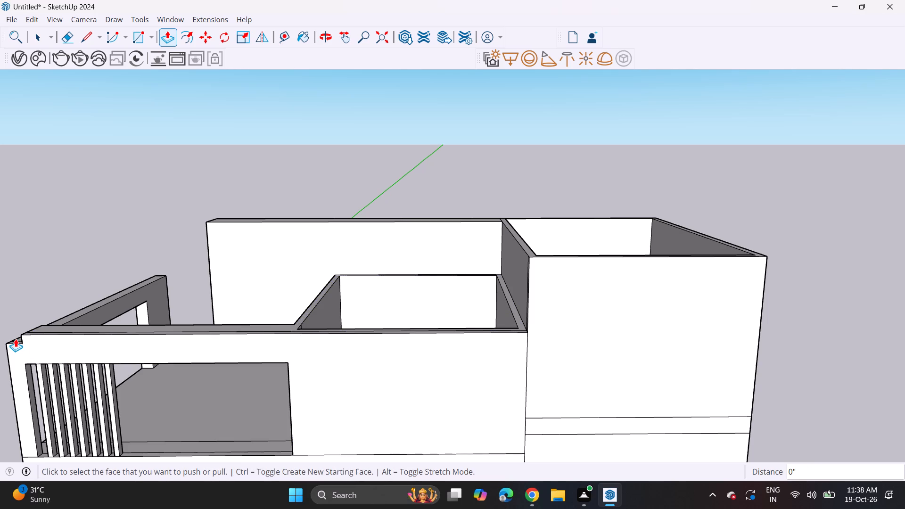
middle_click_drag(16, 335, 172, 342)
middle_click_drag(155, 336, 216, 238)
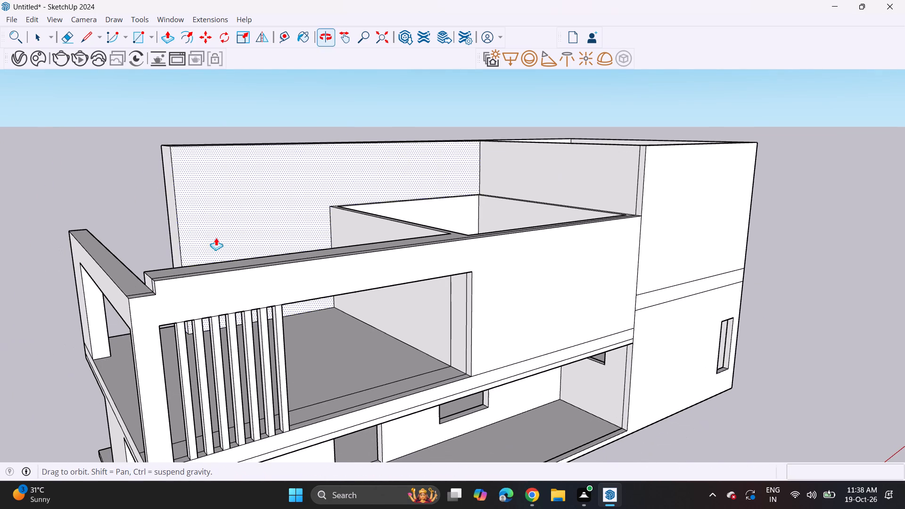
left_click(119, 285)
left_click(119, 285)
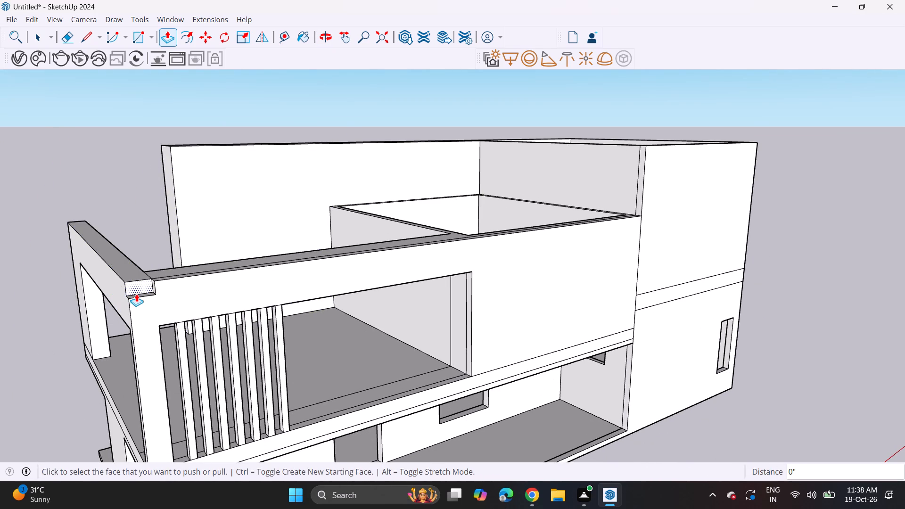
double_click(137, 297)
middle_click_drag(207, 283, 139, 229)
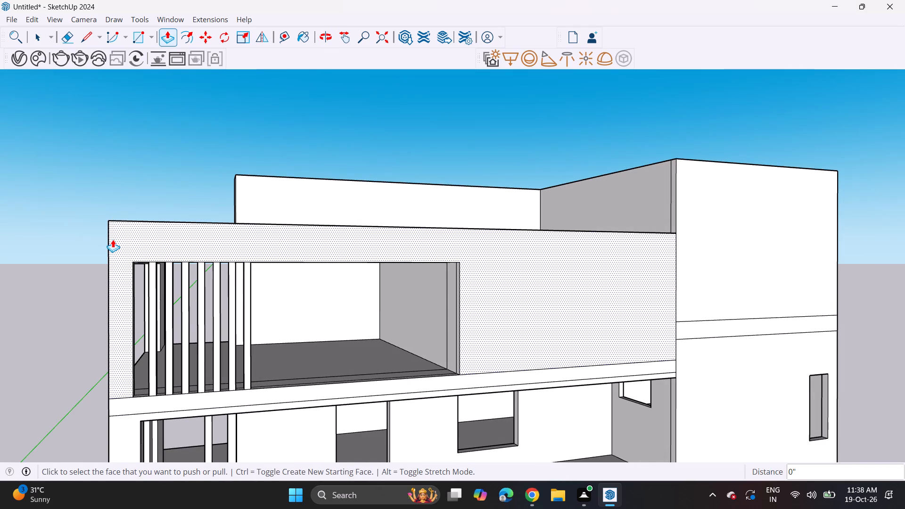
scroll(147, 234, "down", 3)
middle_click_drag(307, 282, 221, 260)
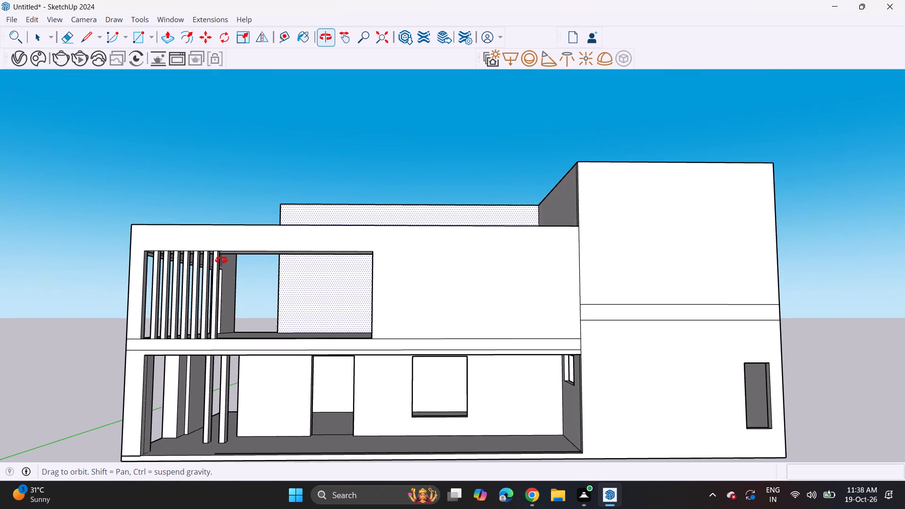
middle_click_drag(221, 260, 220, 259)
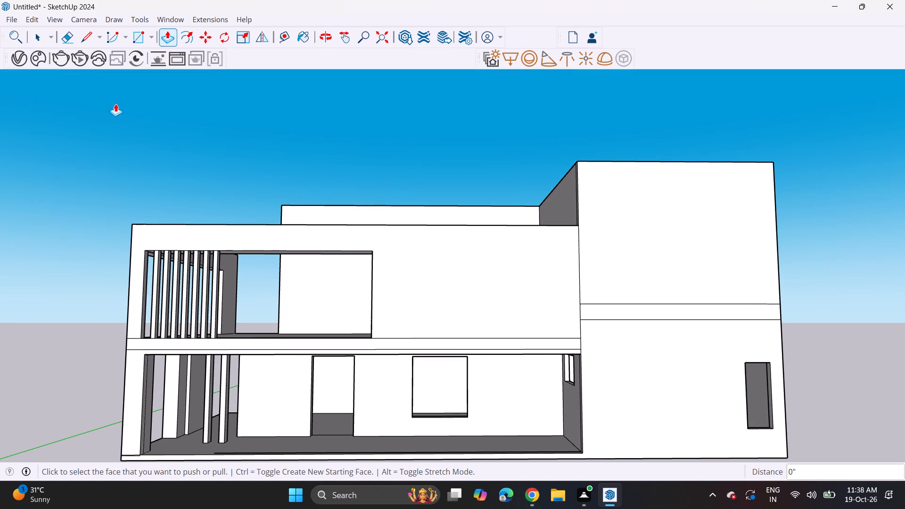
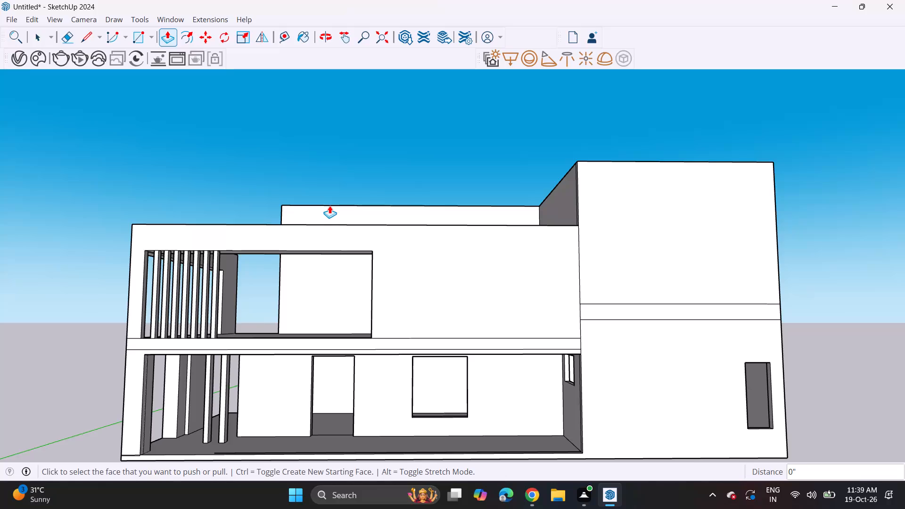
Draw a horizontal rectangle about 8' 6" by 1' 2" near the top of the rear wall's front face.
left_click(138, 33)
middle_click_drag(334, 178, 328, 216)
scroll(417, 201, "up", 3)
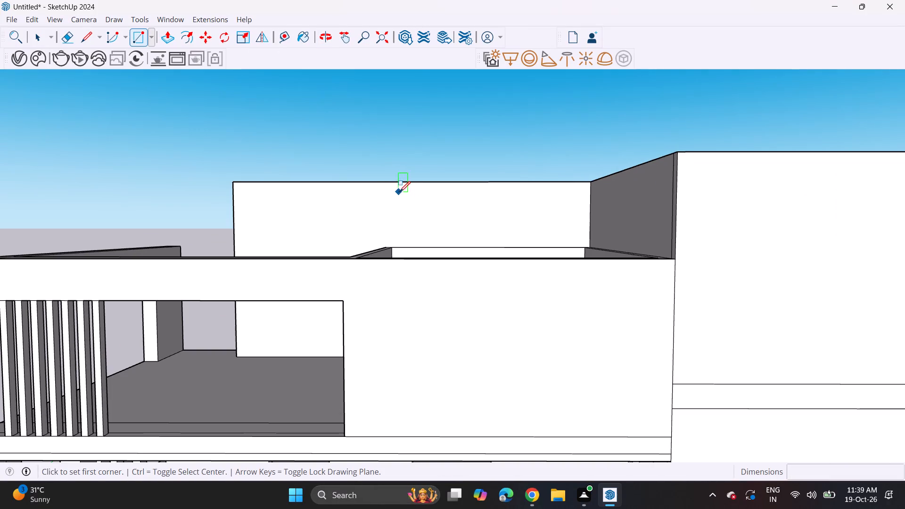
left_click(429, 196)
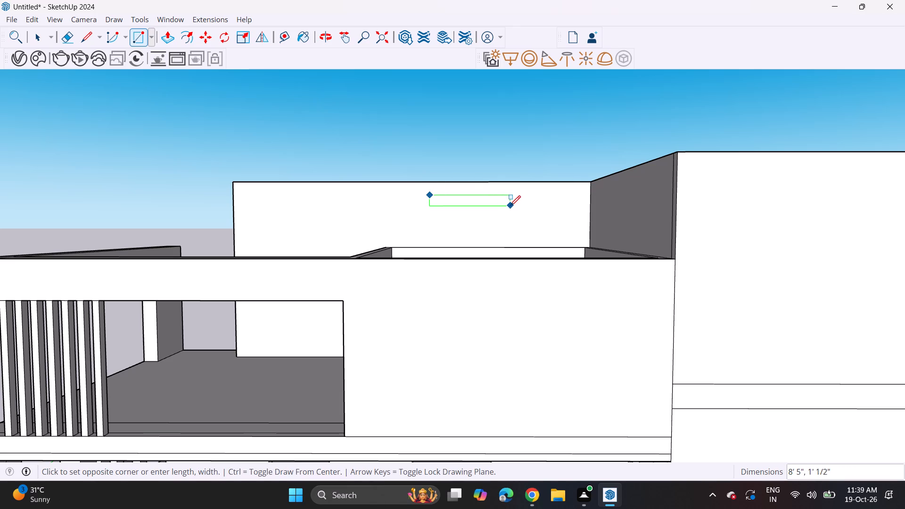
left_click(510, 206)
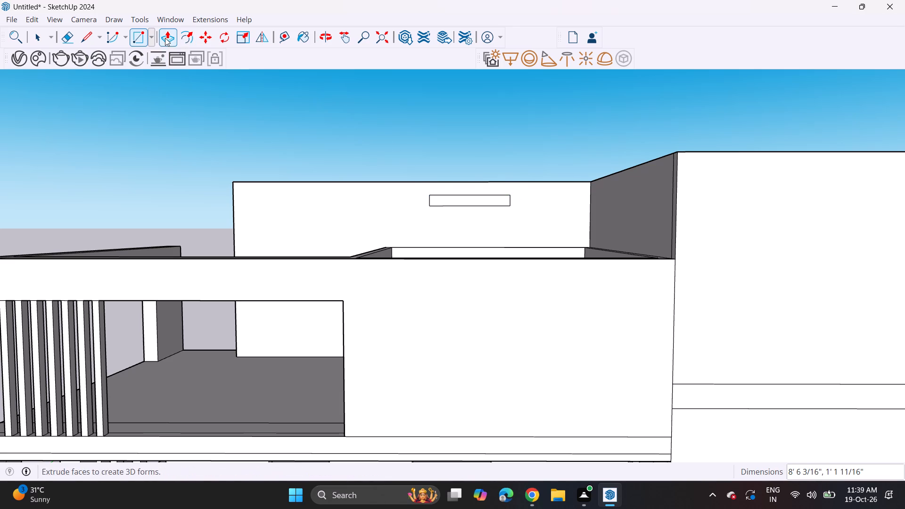
Push the rectangle about 3' 8 3/16" through the rear wall to cut a slot opening.
left_click(165, 38)
middle_click_drag(436, 147, 399, 241)
scroll(557, 156, "up", 5)
scroll(513, 141, "up", 4)
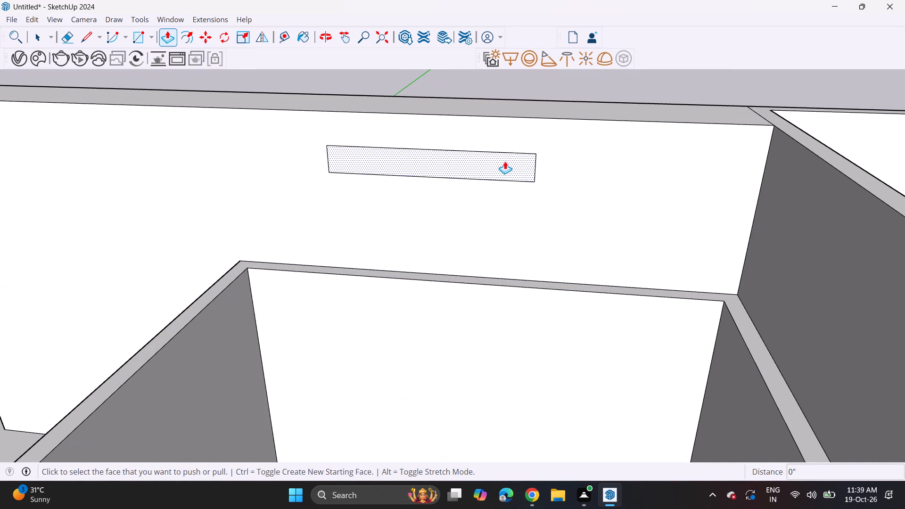
left_click(504, 167)
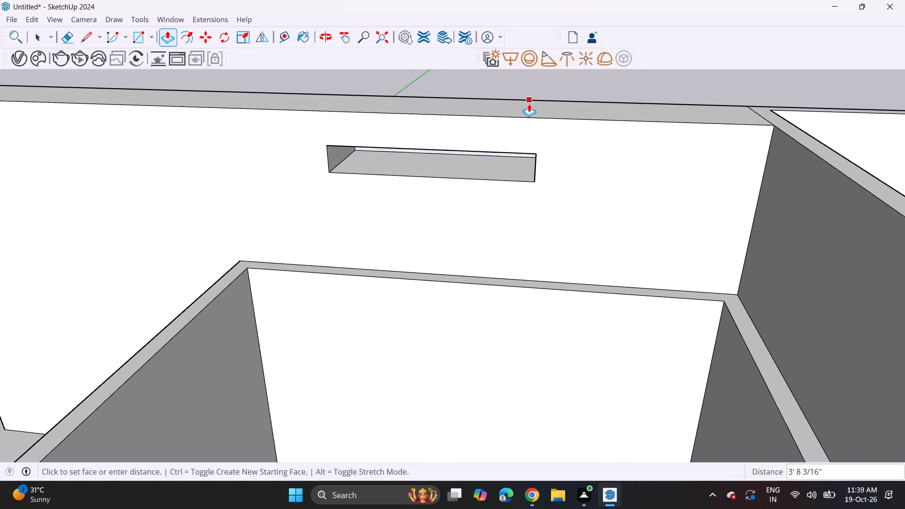
left_click(529, 104)
Divide the front block's face at the terrace opening's inner side with vertical lines up through the parapet and down across the 1' 7 11/16" floor band.
middle_click_drag(517, 175, 521, 82)
scroll(488, 168, "down", 9)
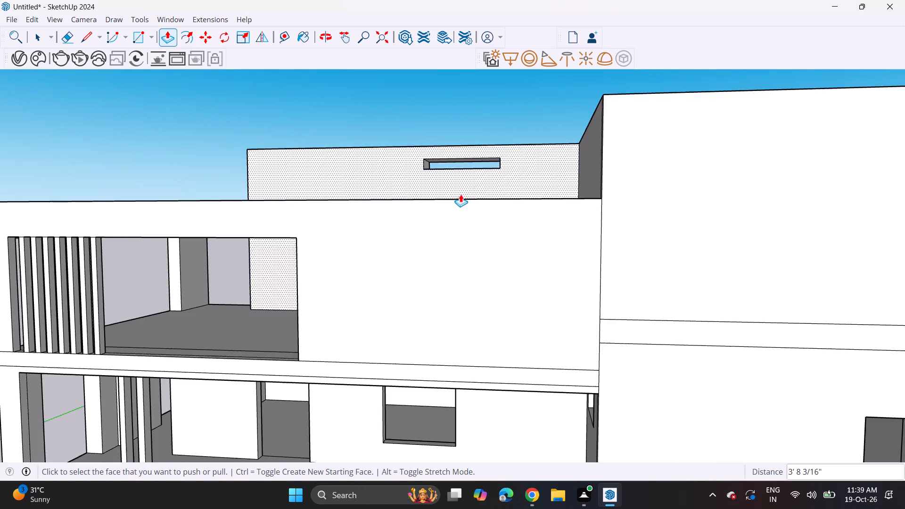
scroll(461, 194, "down", 5)
middle_click_drag(422, 222, 443, 221)
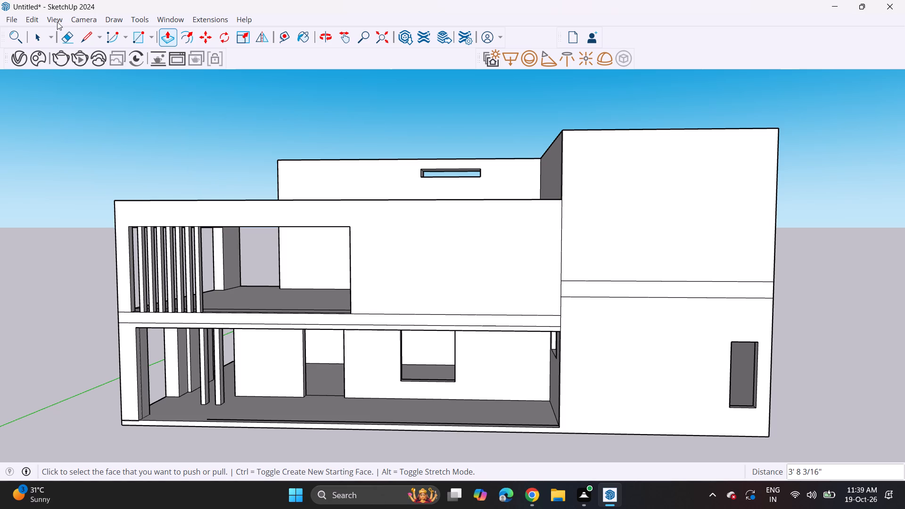
left_click(87, 39)
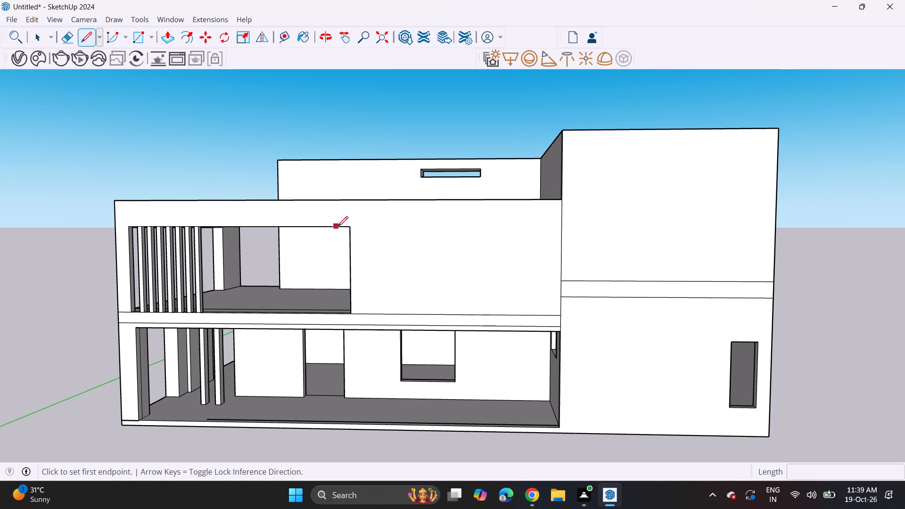
left_click(348, 228)
left_click(352, 198)
scroll(356, 320, "up", 3)
middle_click_drag(351, 324, 357, 302)
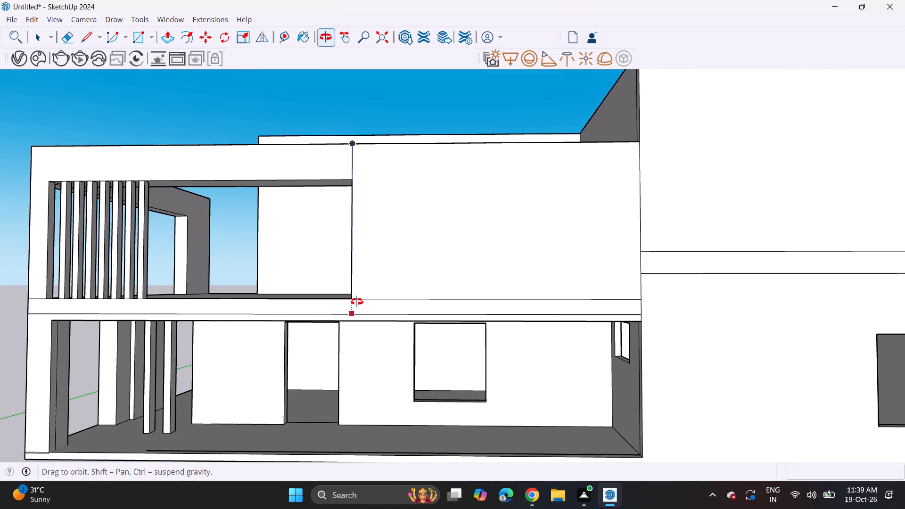
middle_click_drag(357, 302, 357, 301)
left_click(350, 300)
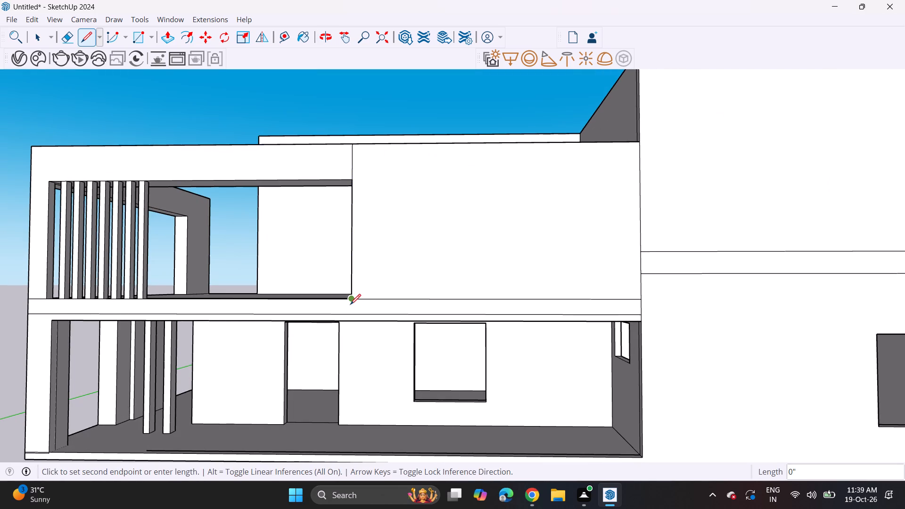
left_click(352, 323)
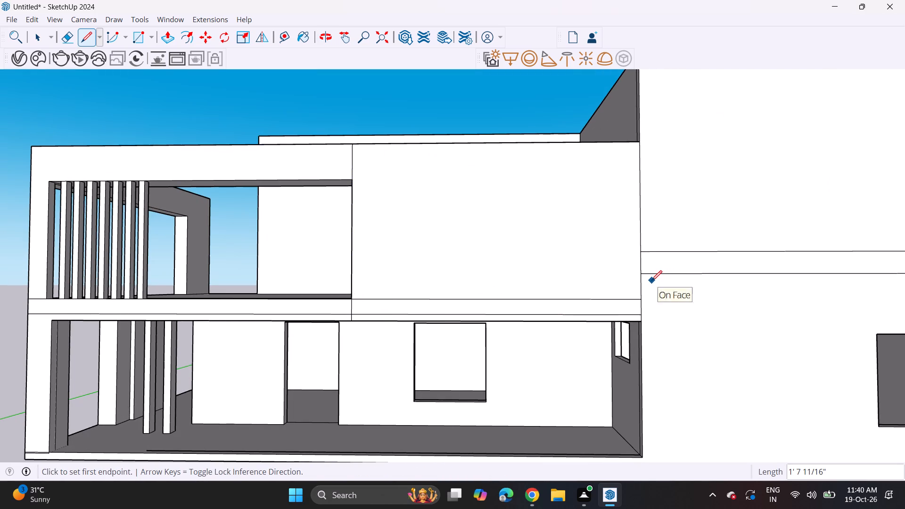
Draw an L-shaped line on the tall side block from the floor band's lower corner, about 1' 6" across and 3' 6 9/16" up to its band.
scroll(645, 282, "down", 2)
middle_click_drag(642, 297, 525, 296, "shift")
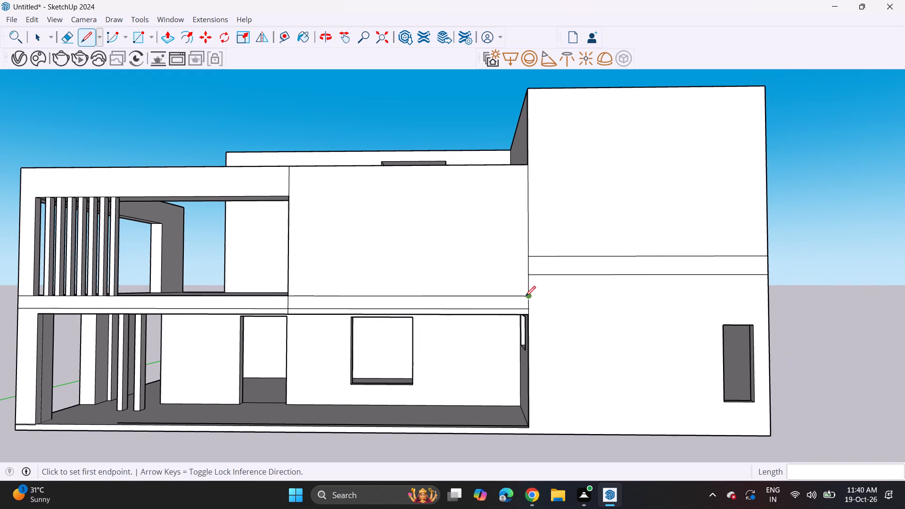
scroll(527, 306, "up", 3)
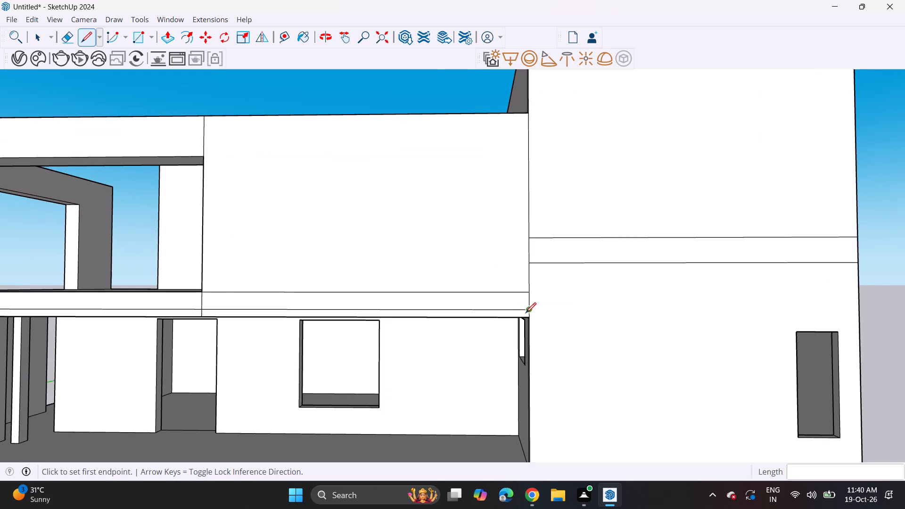
left_click(527, 319)
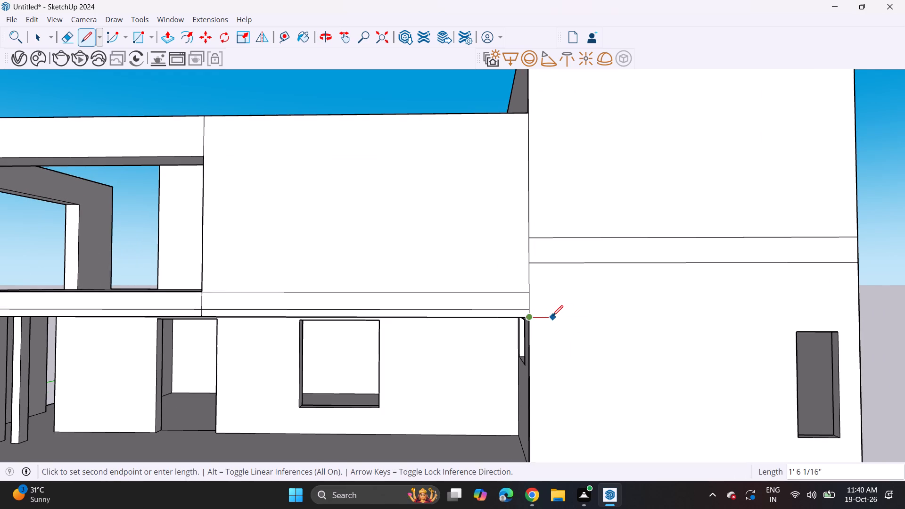
left_click(552, 316)
left_click(553, 265)
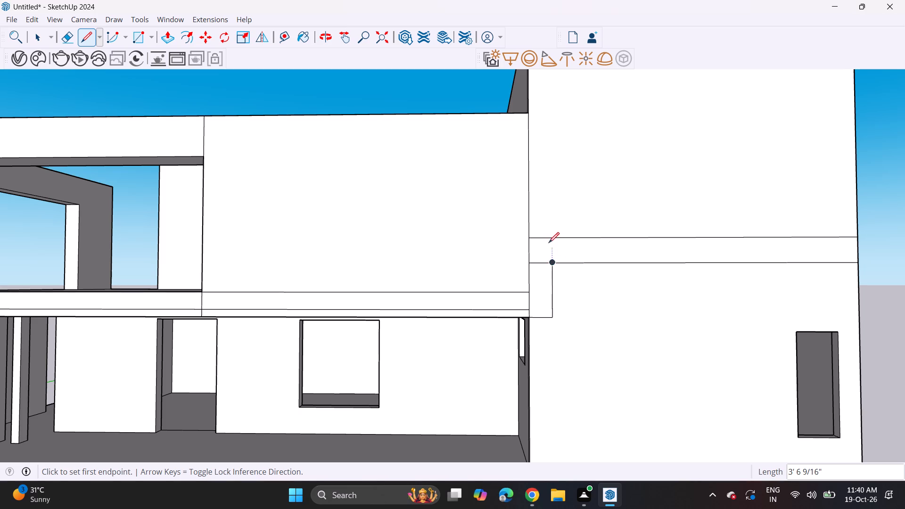
Draw a 15' 1 1/2" vertical line on the tall side block's front, from its top edge to its band, in line with the L-shaped line.
scroll(544, 235, "down", 2)
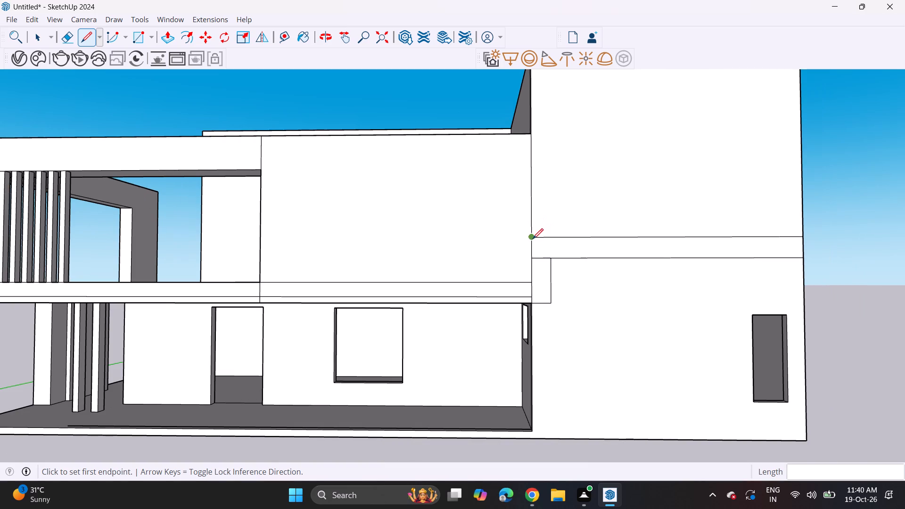
middle_click_drag(553, 235, 524, 255, "shift")
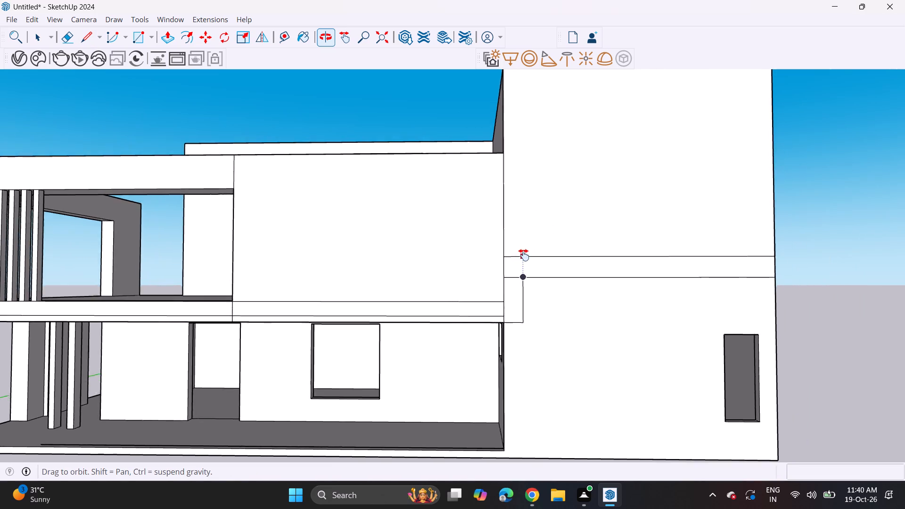
middle_click_drag(524, 255, 477, 300, "shift")
middle_click_drag(478, 295, 457, 344)
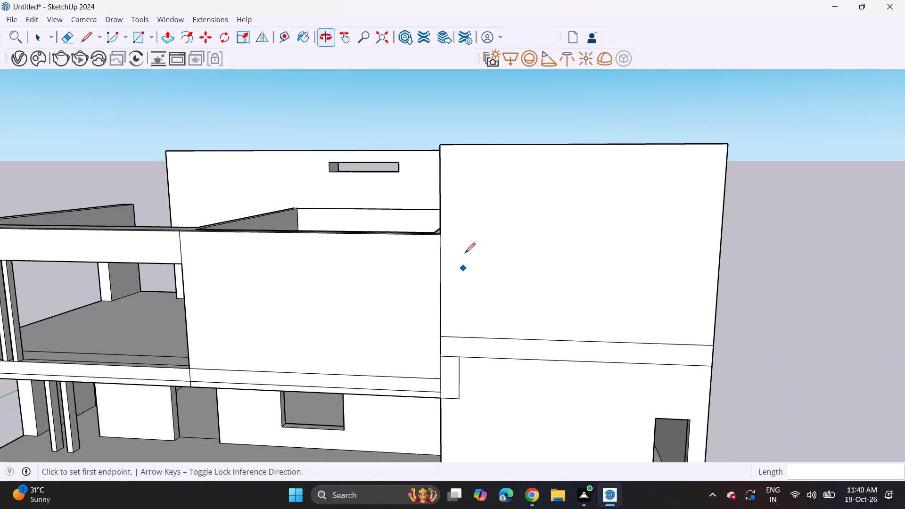
left_click(460, 144)
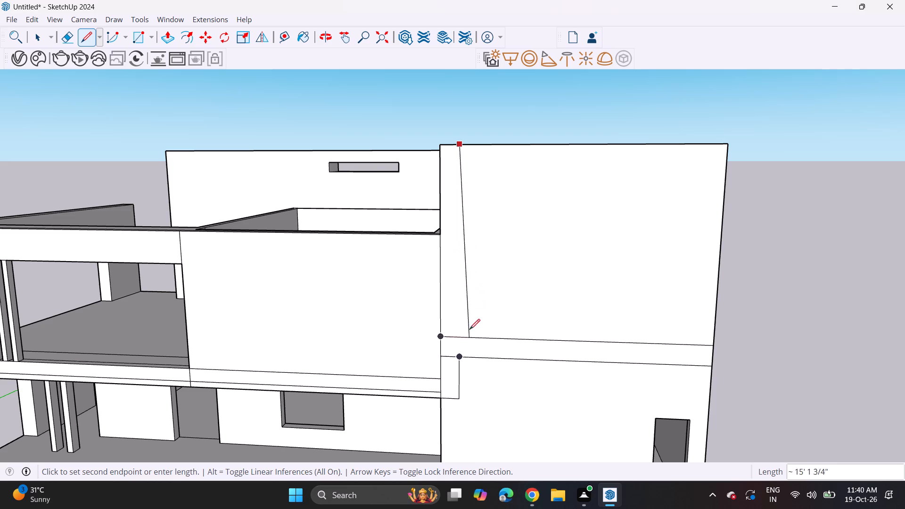
left_click(462, 341)
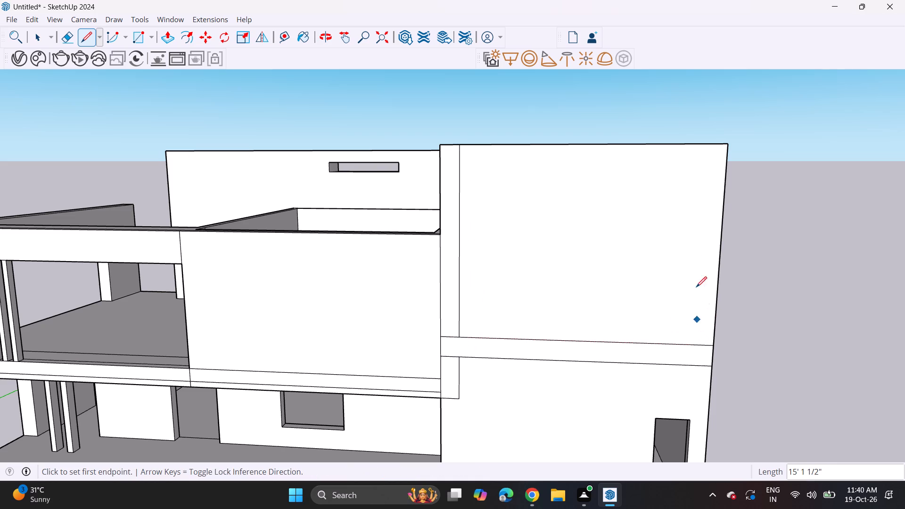
Copy the vertical line about 18' 1 7/16" across to the far edge of the tall side block's front.
key("space")
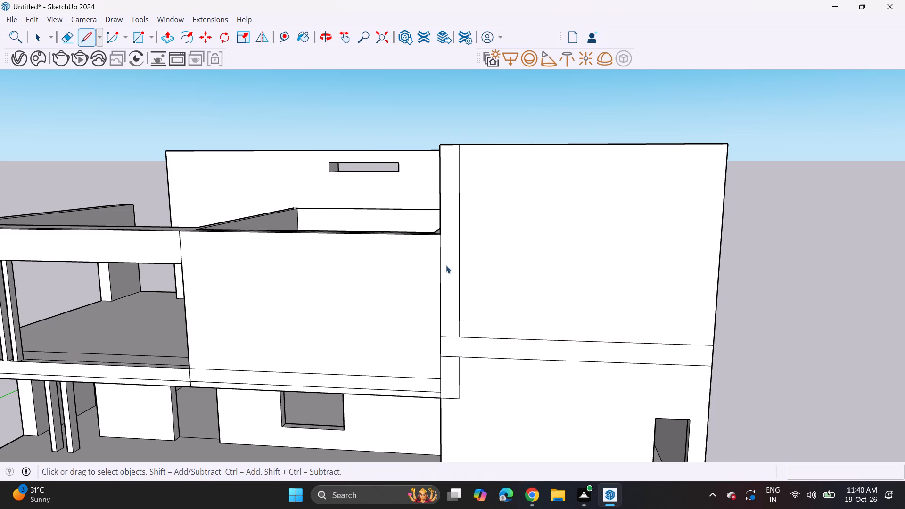
left_click(459, 267)
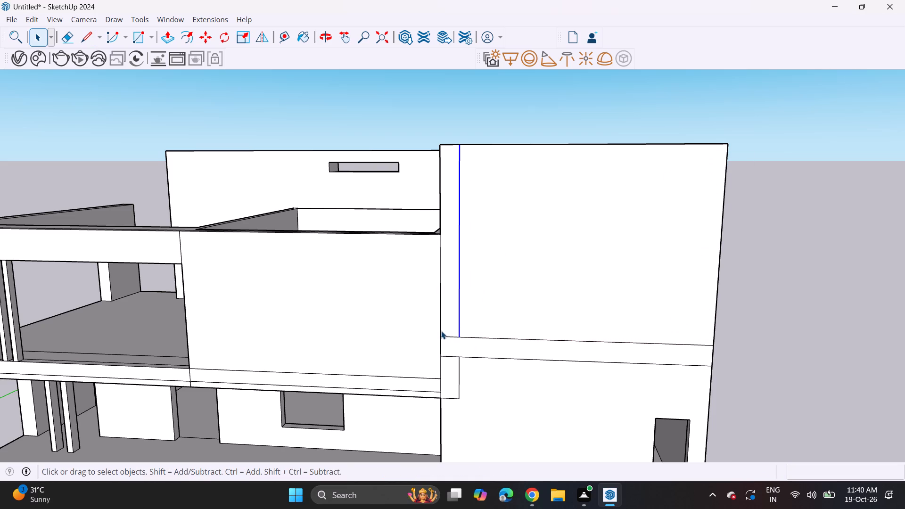
key("m")
left_click(440, 334)
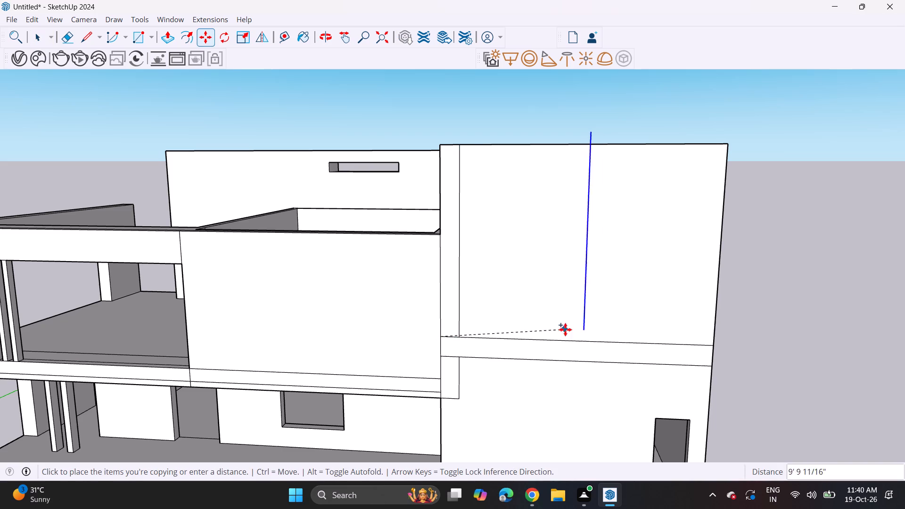
left_click(674, 347)
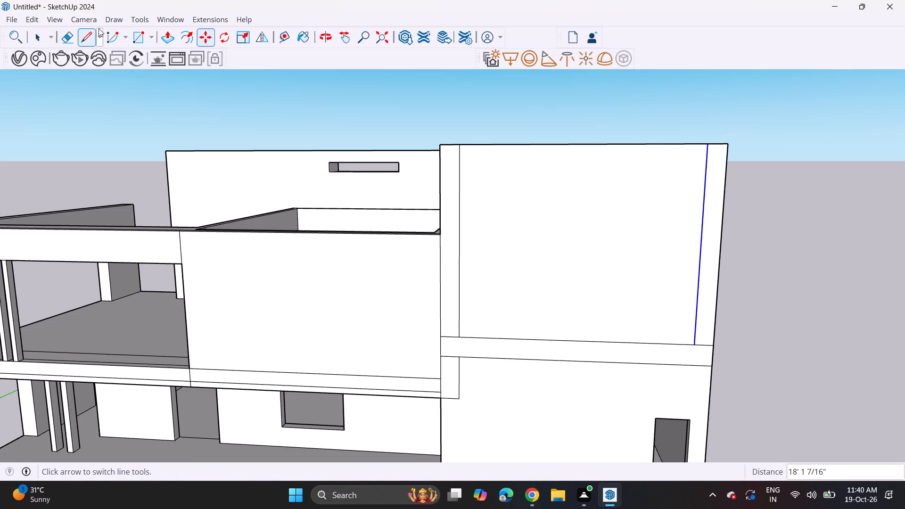
Erase the short band segments beneath both vertical strips to merge strips and band into one U-shaped face.
left_click(66, 36)
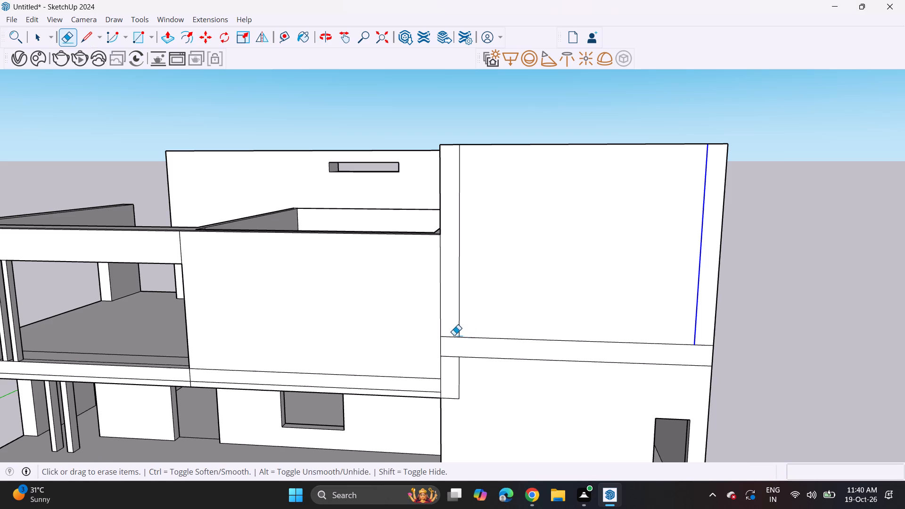
left_click(453, 336)
left_click_drag(703, 349, 704, 359)
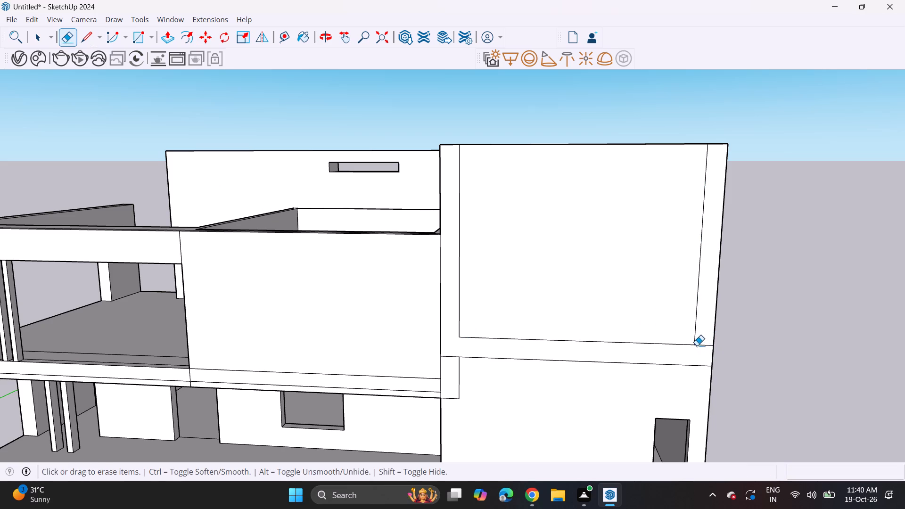
left_click(697, 345)
Pull the U-shaped border face of the tall side block outward about 3' 6 3/16".
left_click(166, 41)
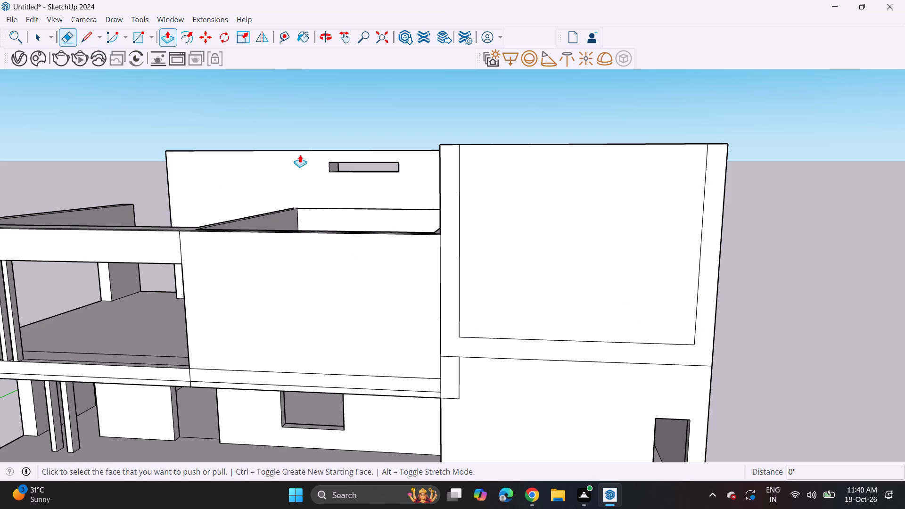
left_click(452, 337)
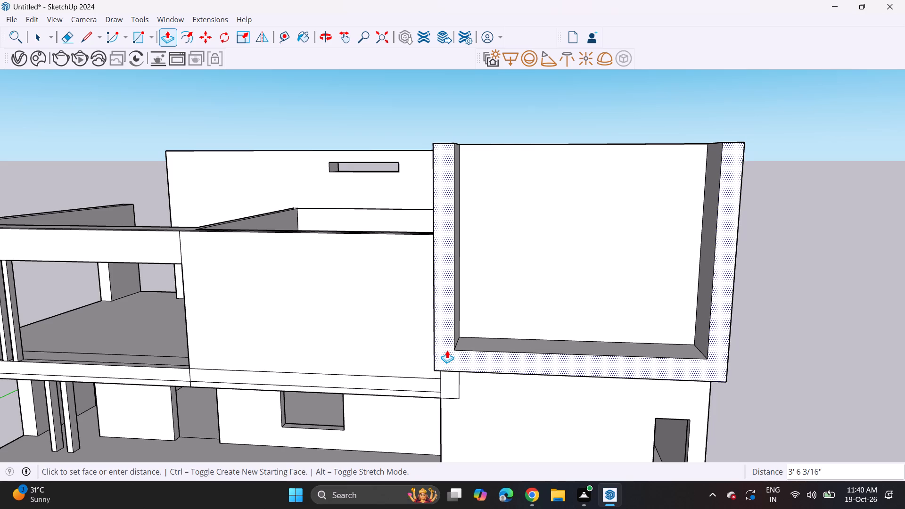
left_click(447, 350)
Outline an inner border on the front block's upper wall with a horizontal line about 21' 7" long and a vertical line about 11' 6 9/16" long.
middle_click_drag(362, 362, 406, 288)
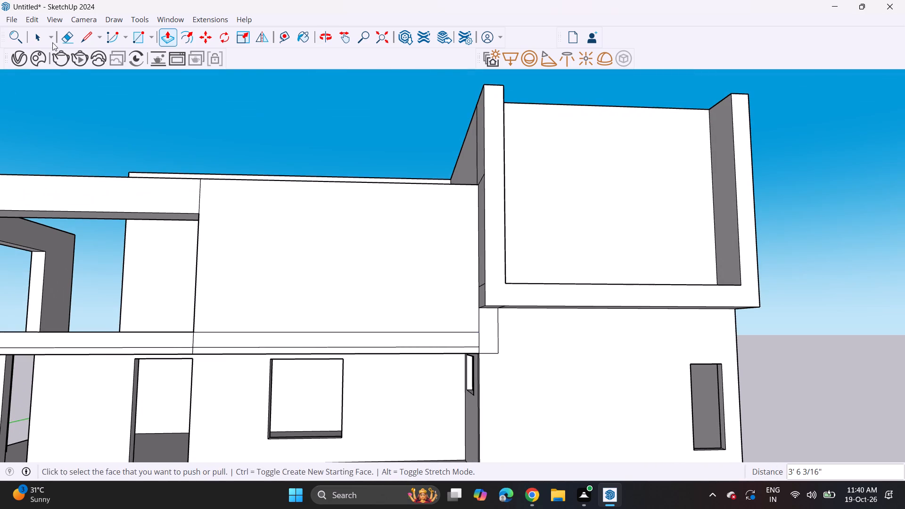
left_click(87, 37)
scroll(197, 175, "up", 2)
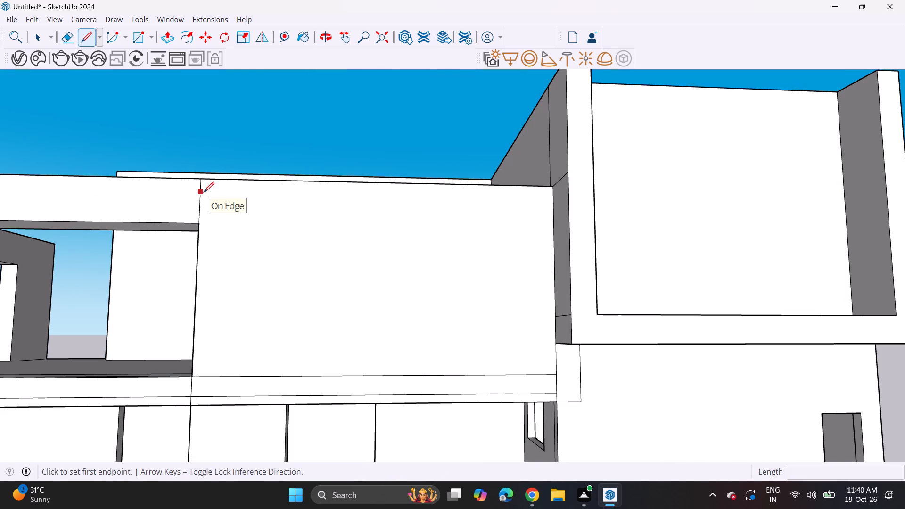
left_click(200, 204)
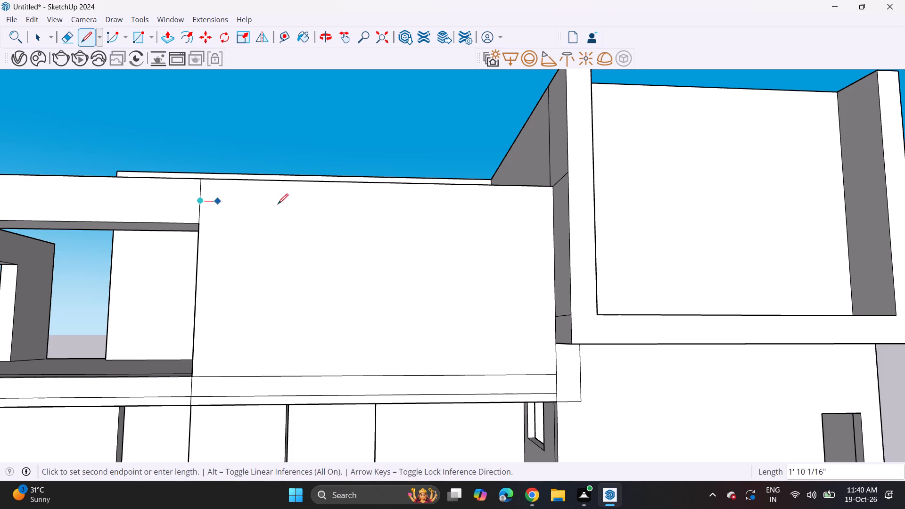
left_click(557, 210)
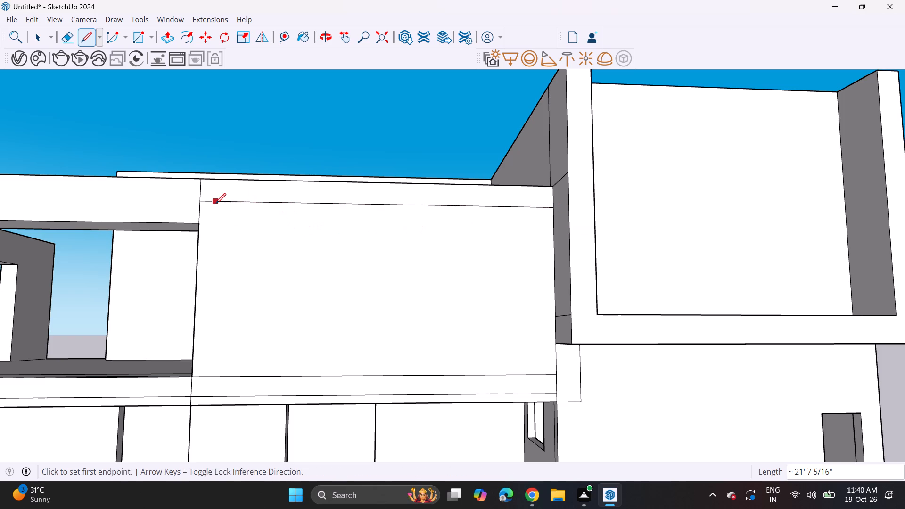
left_click(222, 204)
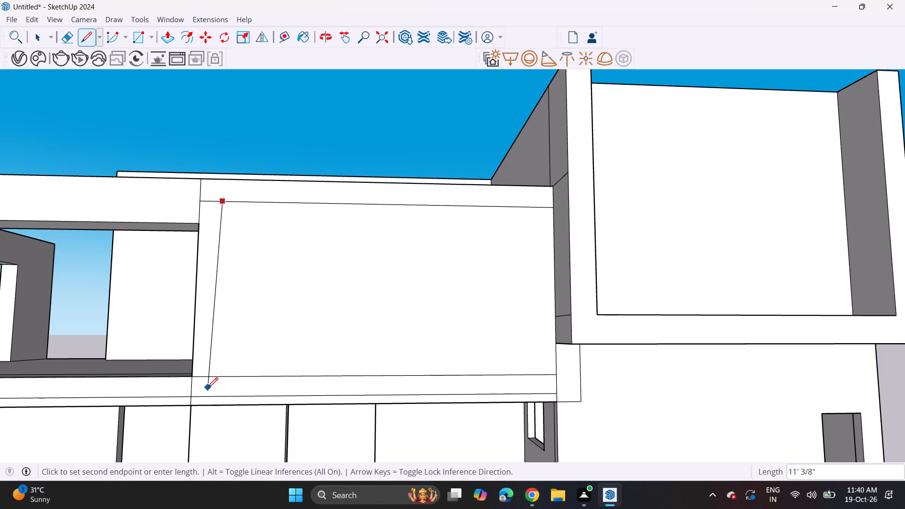
left_click(212, 399)
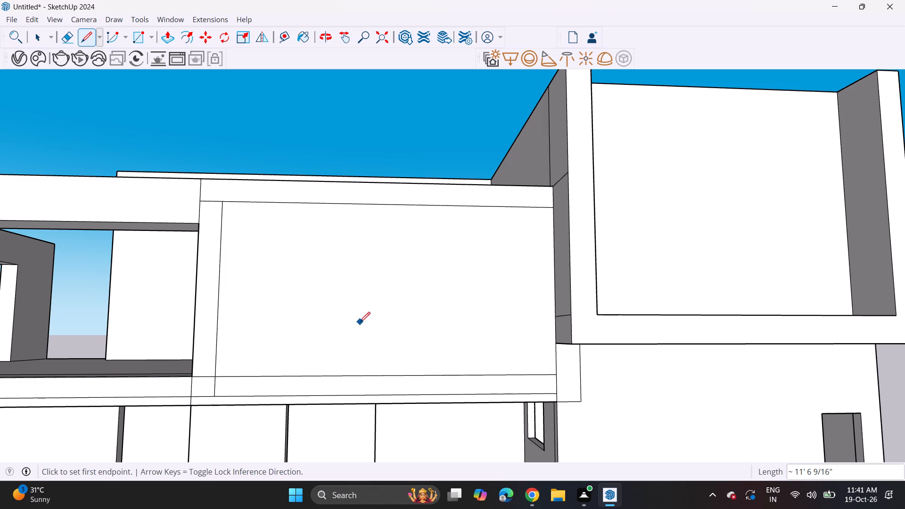
Erase the overlapping line segments at the corners and along the bottom of the front block's outline, leaving one continuous border face.
left_click(66, 36)
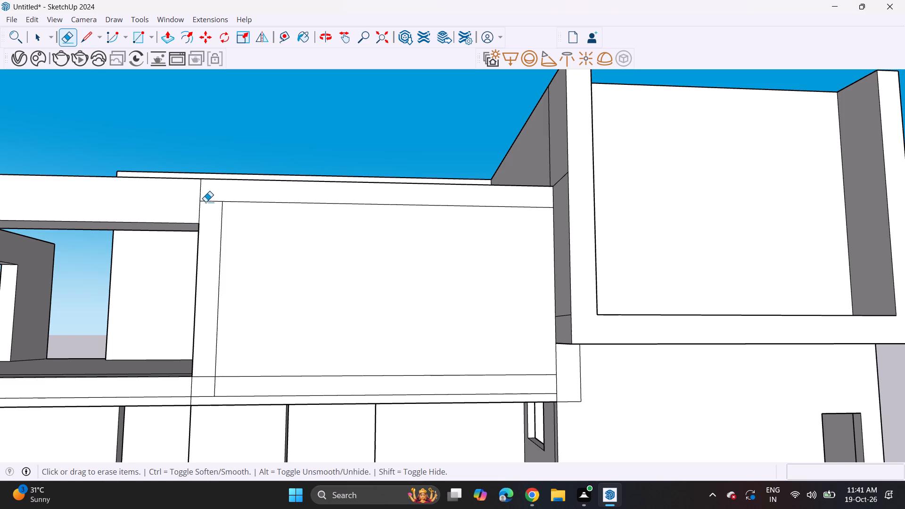
left_click(207, 200)
left_click_drag(206, 373, 206, 378)
left_click(205, 396)
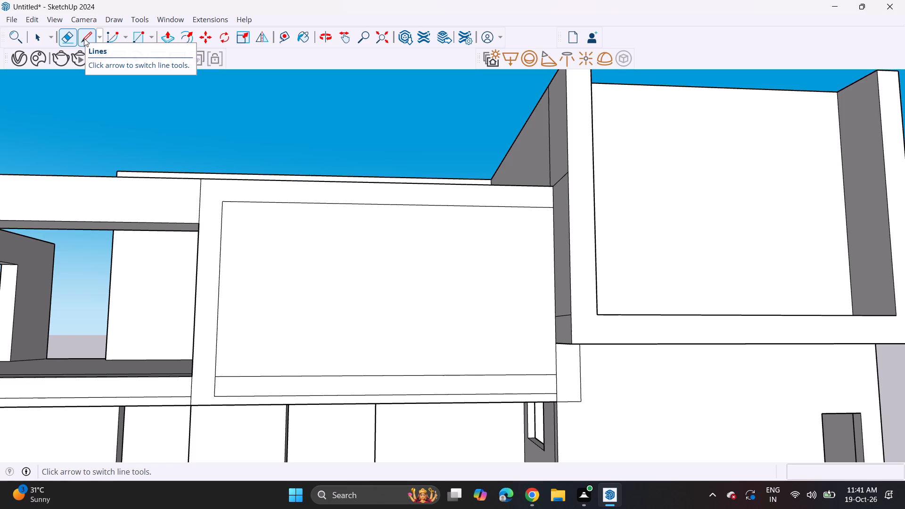
left_click(85, 38)
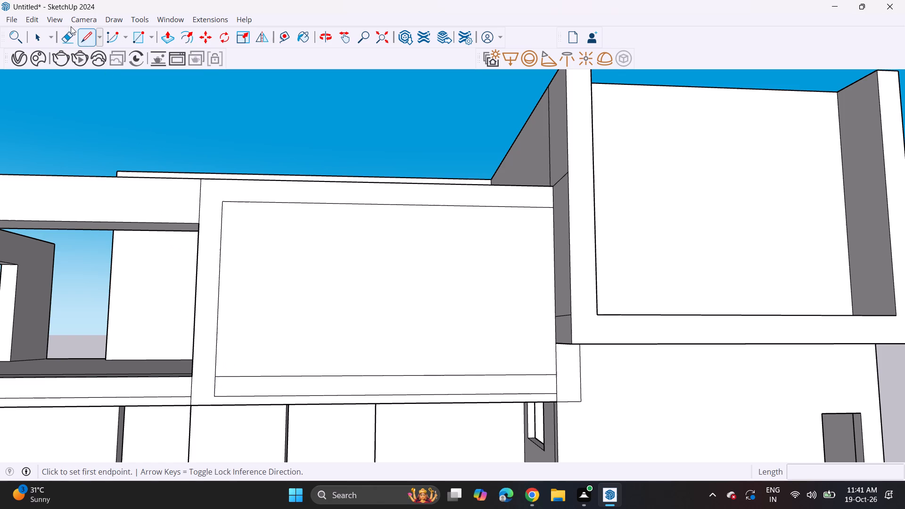
left_click(68, 34)
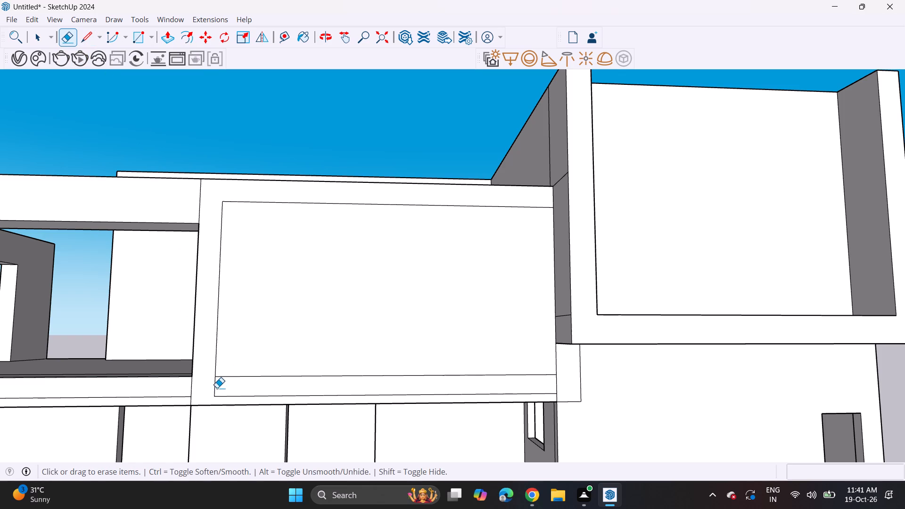
left_click(217, 388)
double_click(217, 394)
left_click_drag(217, 394, 215, 390)
left_click(212, 388)
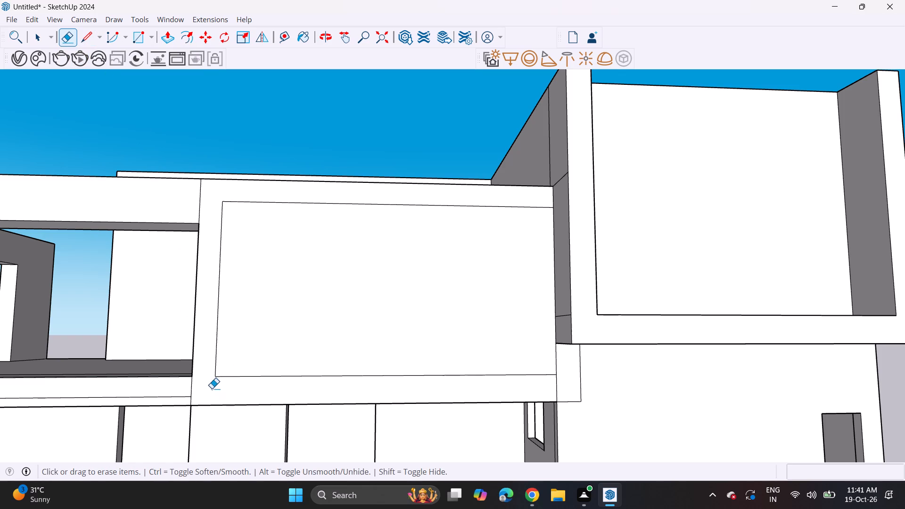
left_click(557, 386)
left_click(556, 397)
Pull the rectangular border face of the front block outward 3' 6 3/16".
left_click(166, 38)
left_click(213, 390)
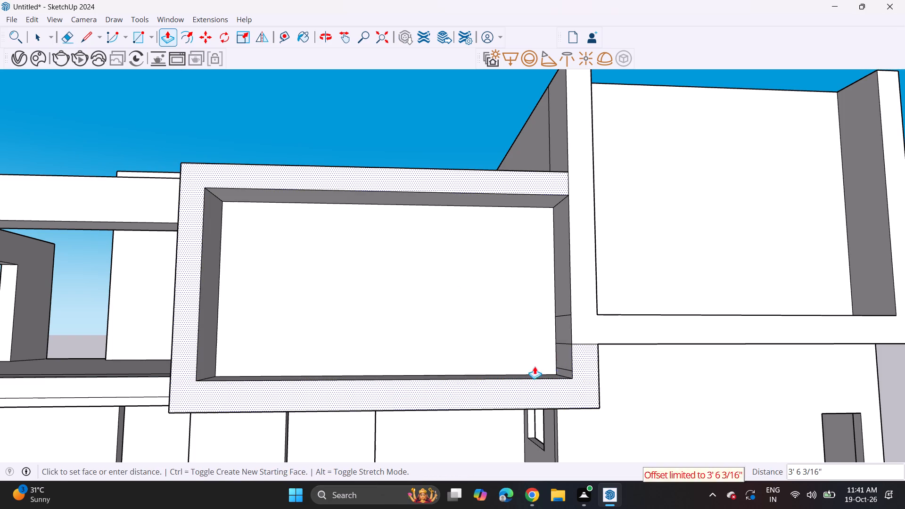
left_click(582, 345)
Pull the balcony slab edge, the upper balcony frame and the ground-floor column face beside the front block outward 2' 9 15/16".
scroll(480, 321, "down", 4)
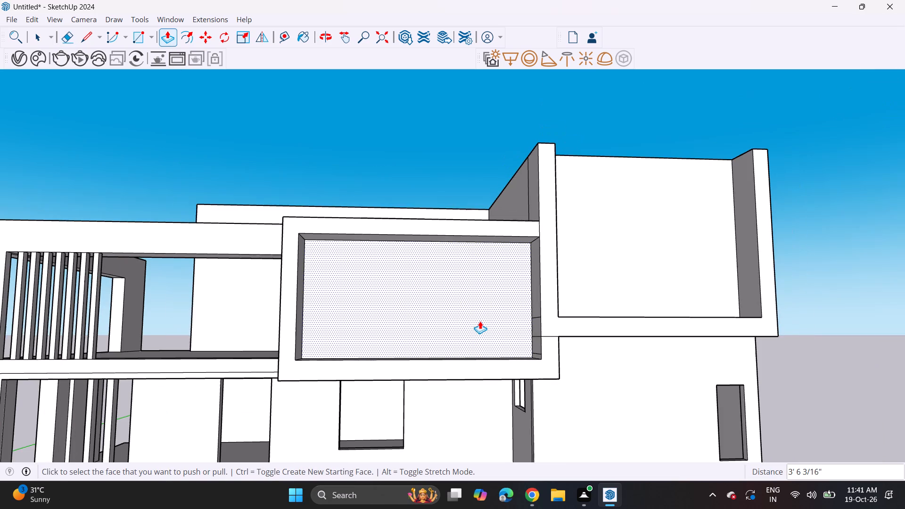
middle_click_drag(487, 302, 457, 330)
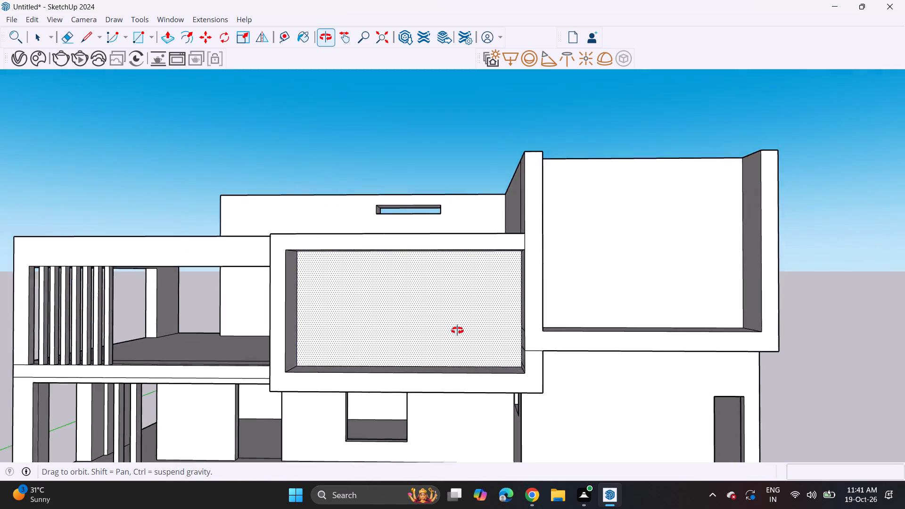
middle_click_drag(457, 330, 469, 319)
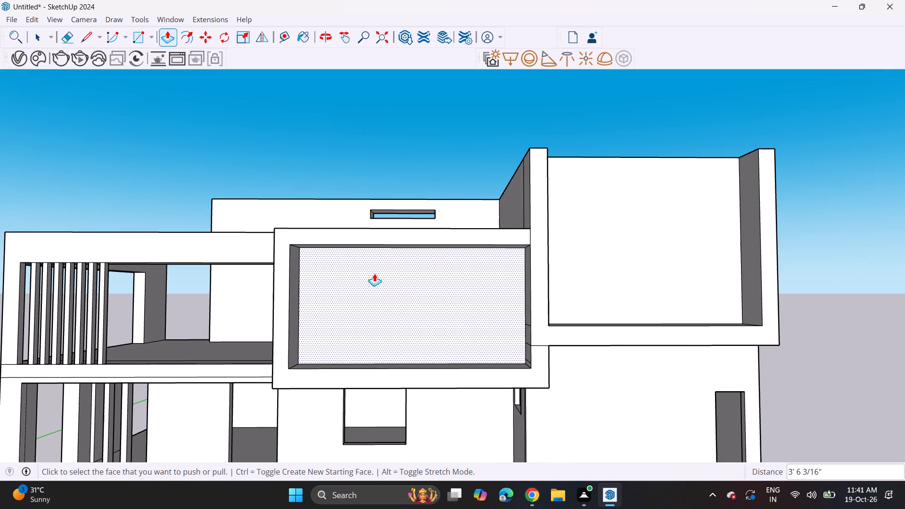
scroll(225, 305, "down", 3)
middle_click_drag(158, 361, 262, 387)
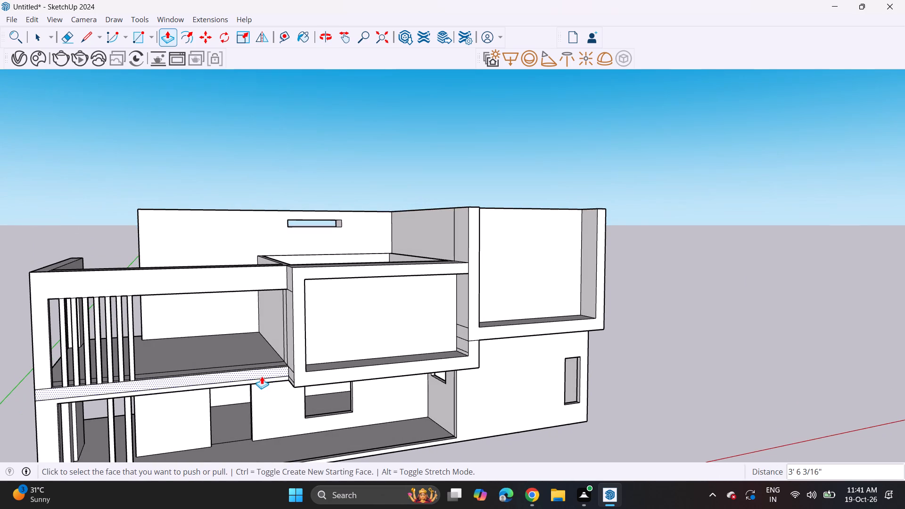
left_click(262, 376)
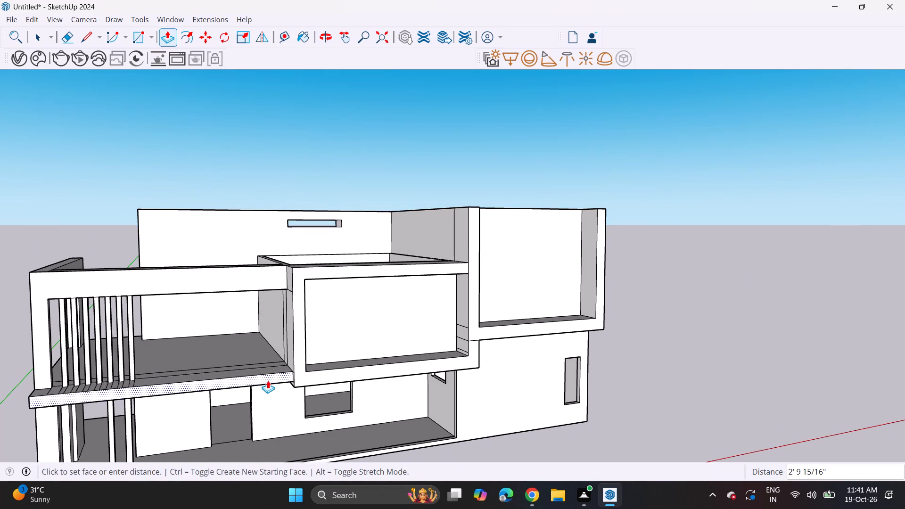
left_click(268, 380)
double_click(261, 281)
middle_click_drag(256, 323, 208, 268)
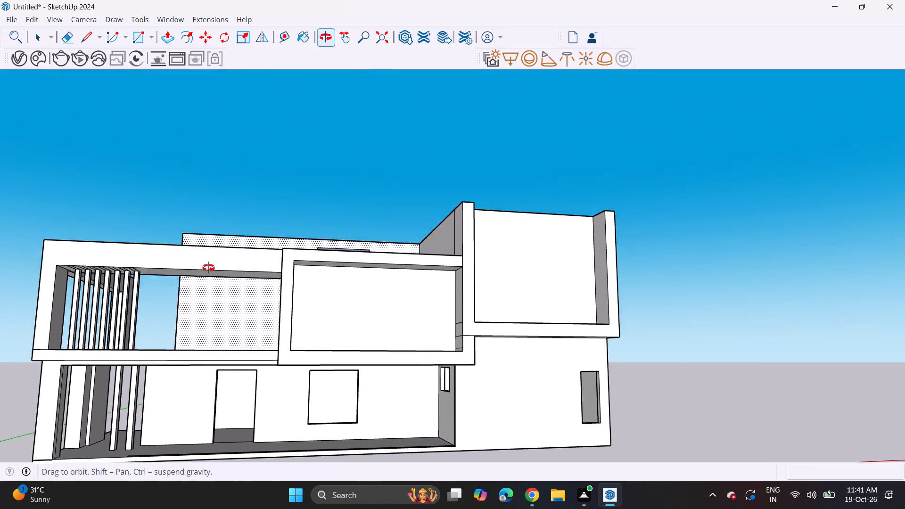
middle_click_drag(208, 268, 207, 264)
middle_click_drag(234, 354, 230, 328)
double_click(242, 354)
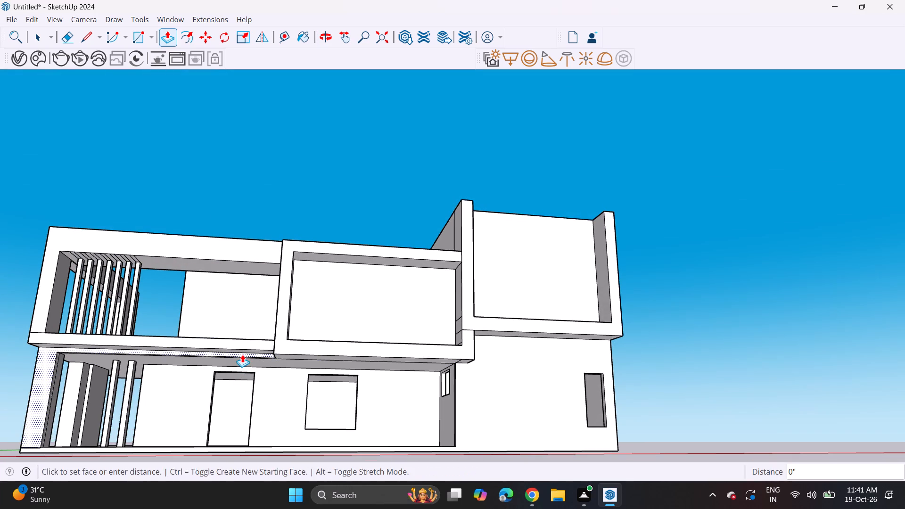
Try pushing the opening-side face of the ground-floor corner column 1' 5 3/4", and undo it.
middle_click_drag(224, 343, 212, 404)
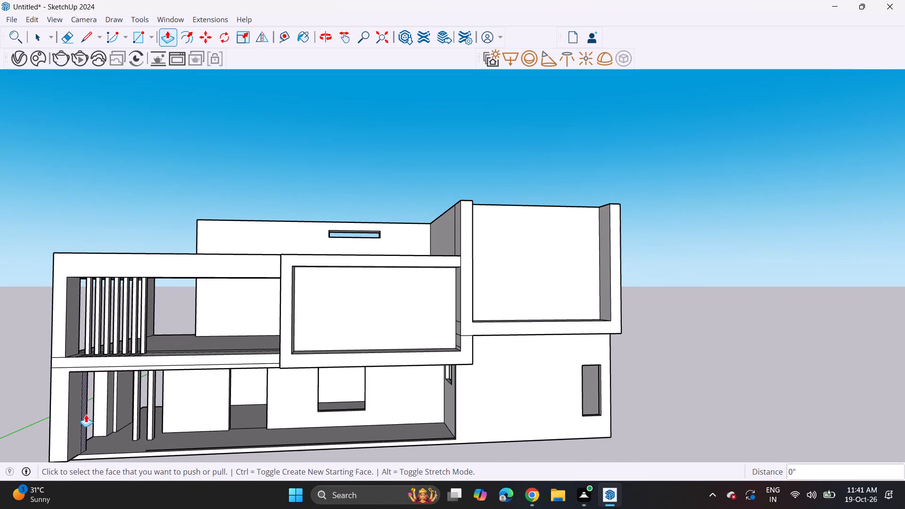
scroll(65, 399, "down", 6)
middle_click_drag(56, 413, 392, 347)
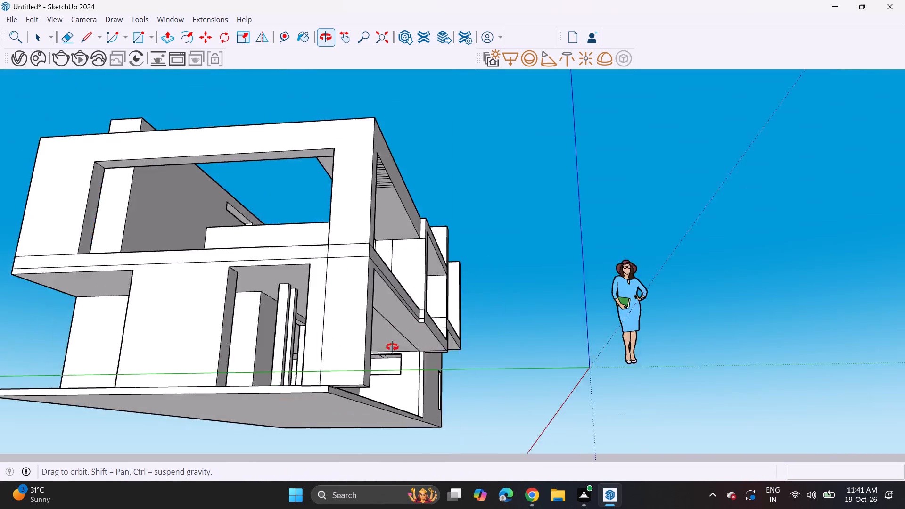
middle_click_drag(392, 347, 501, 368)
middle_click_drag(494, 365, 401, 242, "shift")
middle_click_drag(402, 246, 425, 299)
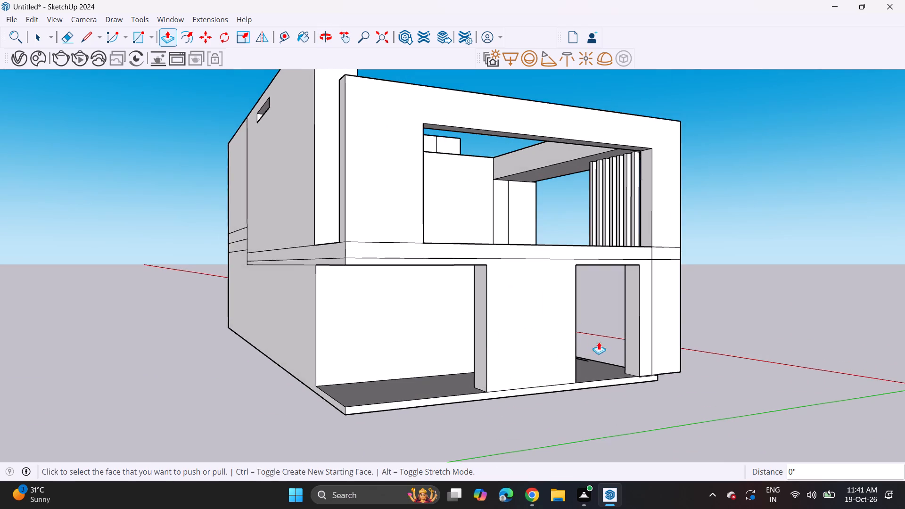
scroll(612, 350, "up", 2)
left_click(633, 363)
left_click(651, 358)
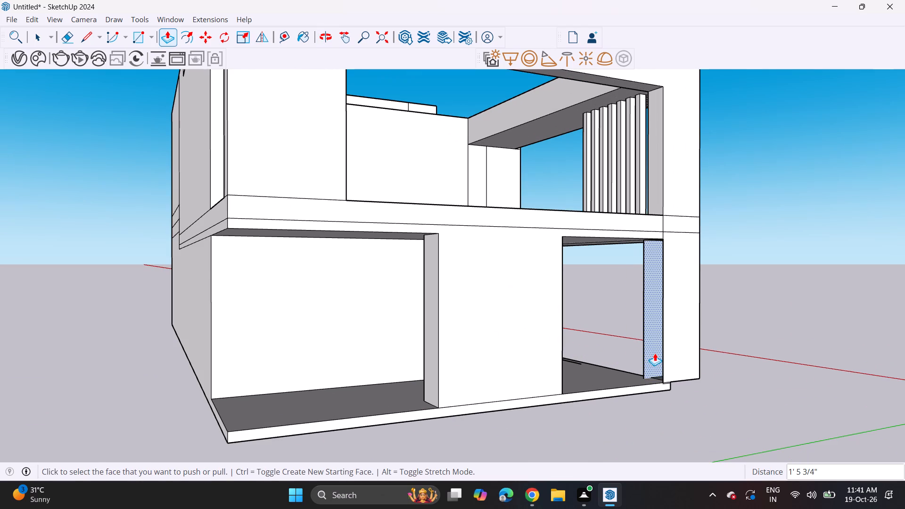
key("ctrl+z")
Push the opening-side face of the ground-floor corner column toward the front by 1' 5 3/4".
left_click(637, 367)
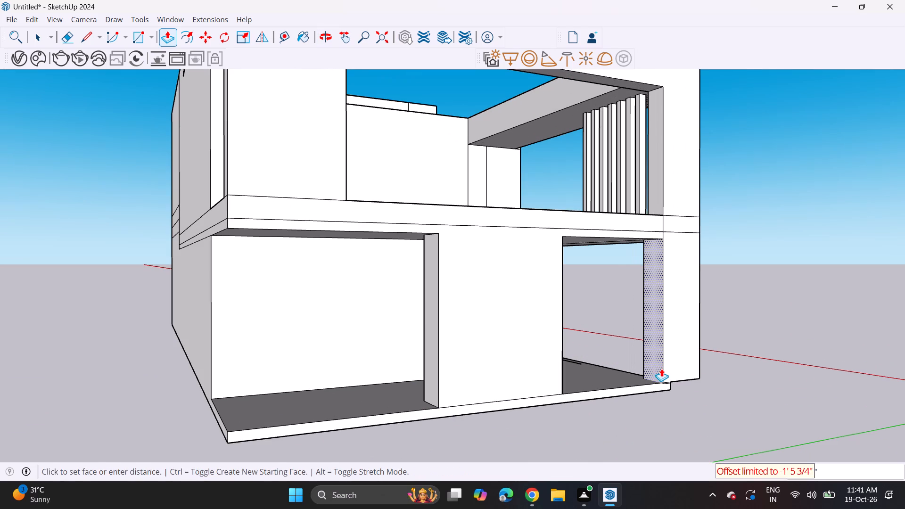
left_click(661, 369)
Push the corner column's exposed inner face in 1' 10 7/16", and pull it back out about 3' 6 5/16".
left_click(650, 352)
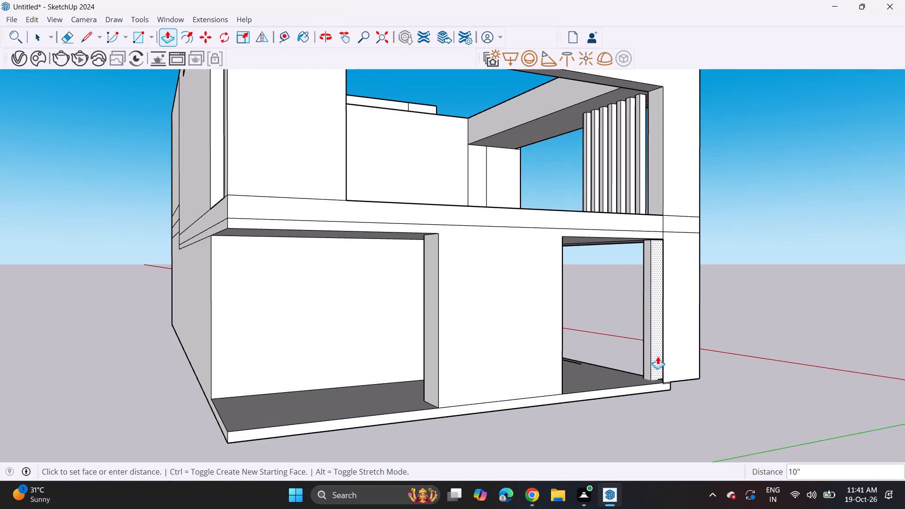
left_click(664, 362)
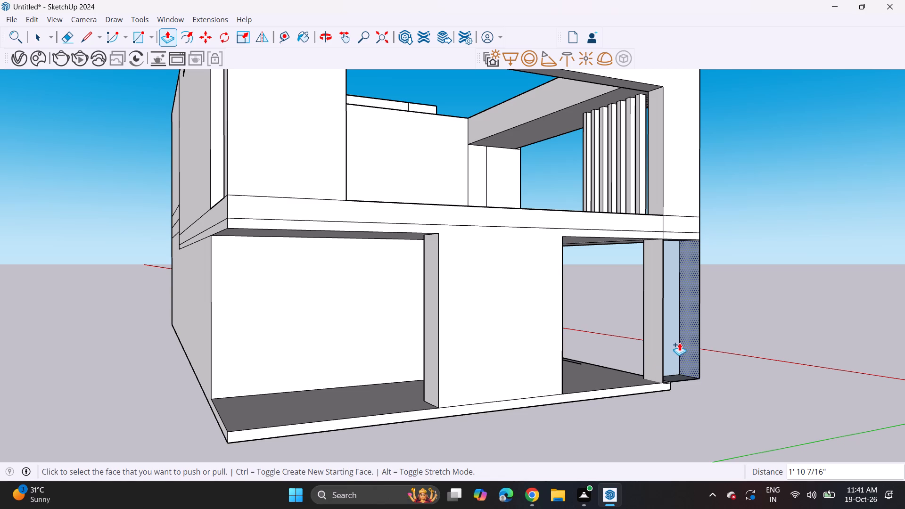
left_click(684, 348)
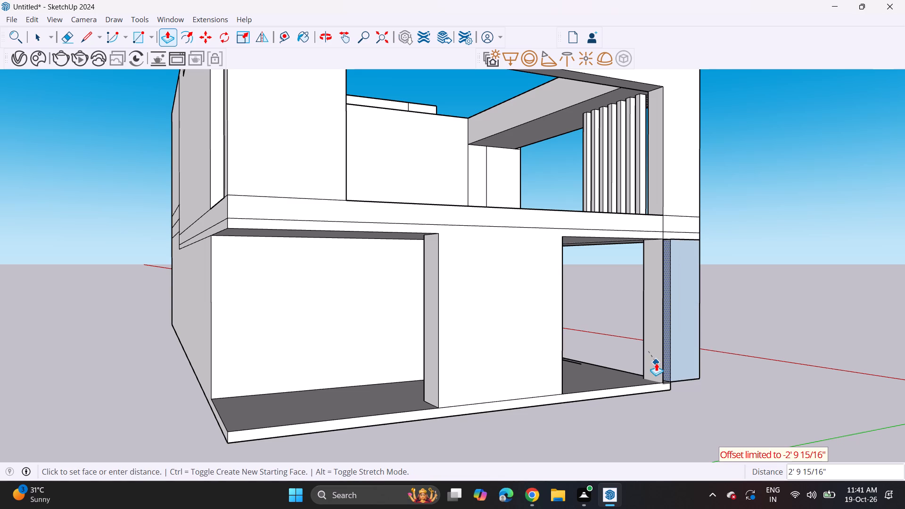
left_click(658, 369)
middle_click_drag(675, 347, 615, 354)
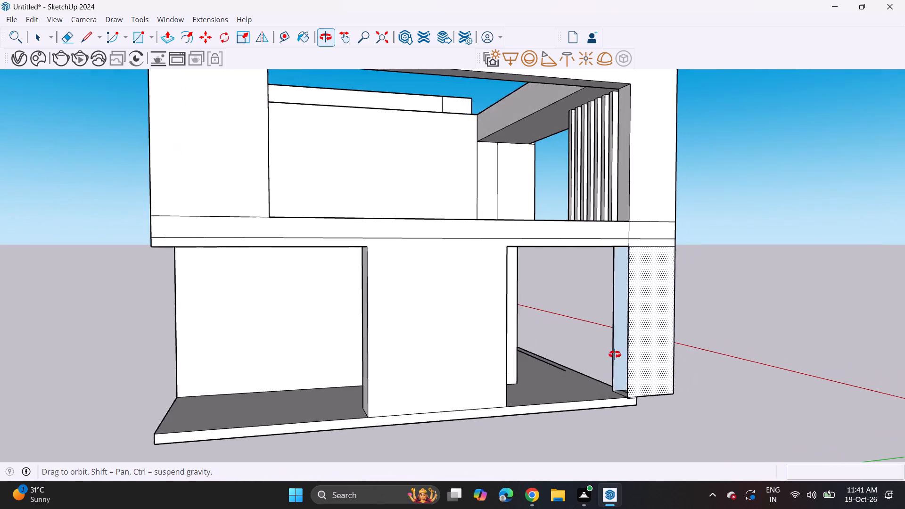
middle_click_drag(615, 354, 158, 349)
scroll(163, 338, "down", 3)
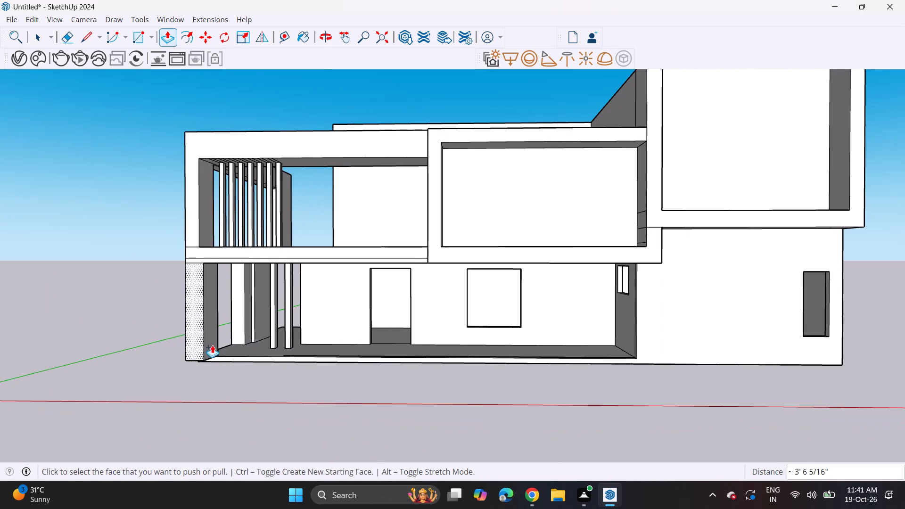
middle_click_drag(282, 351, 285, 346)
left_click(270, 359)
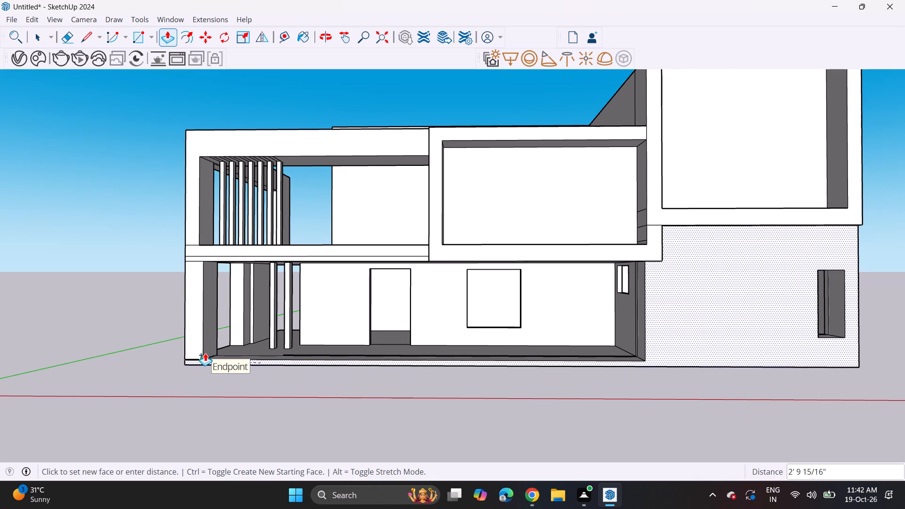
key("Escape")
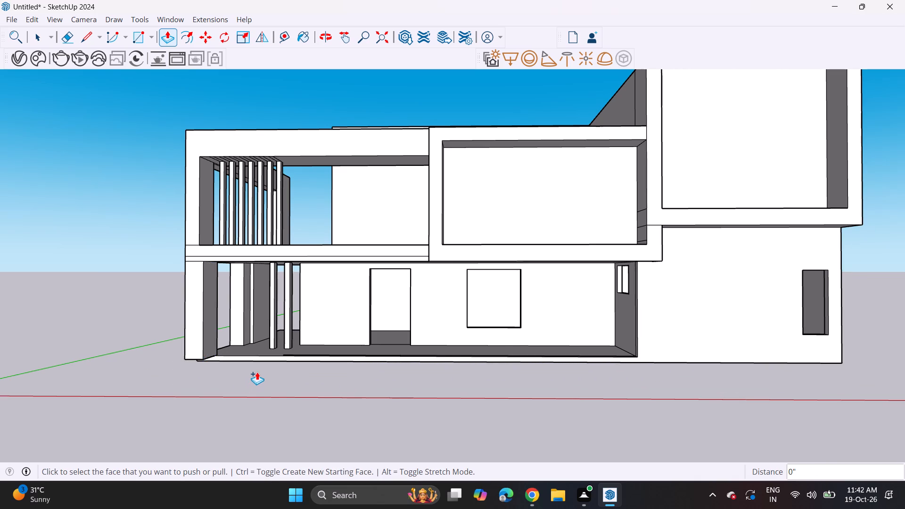
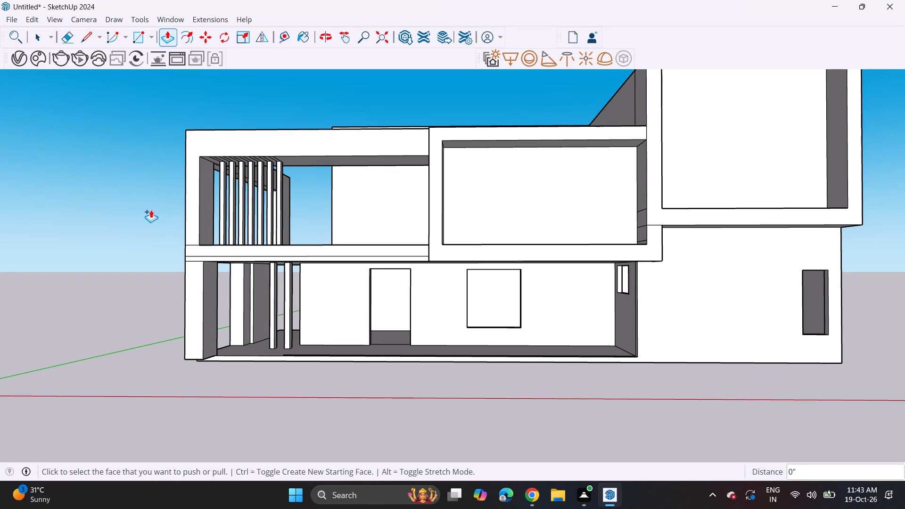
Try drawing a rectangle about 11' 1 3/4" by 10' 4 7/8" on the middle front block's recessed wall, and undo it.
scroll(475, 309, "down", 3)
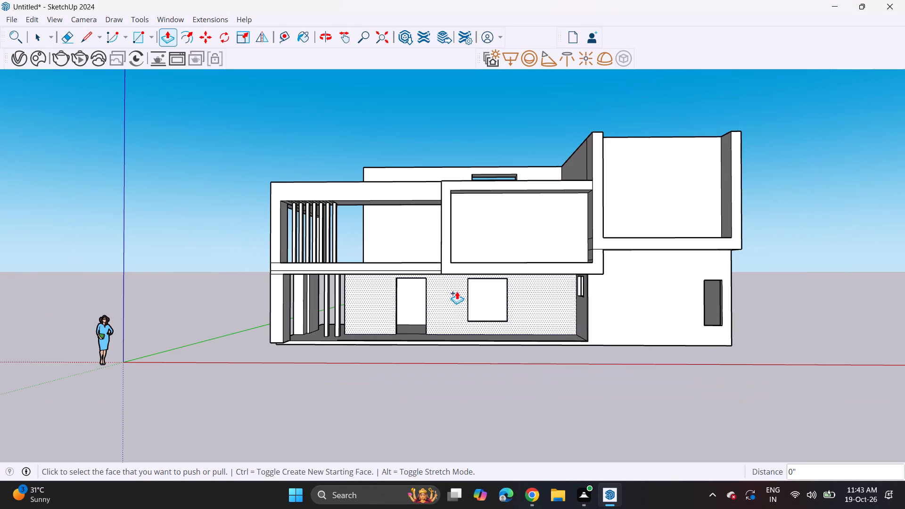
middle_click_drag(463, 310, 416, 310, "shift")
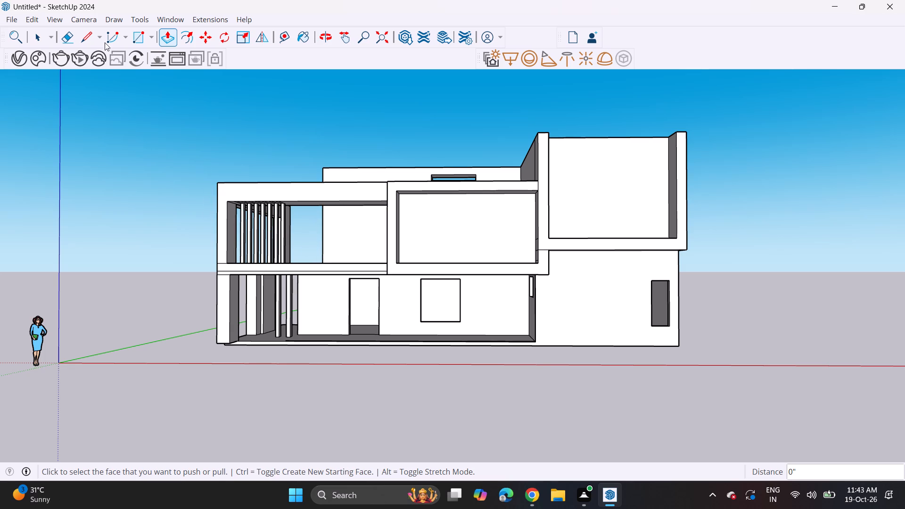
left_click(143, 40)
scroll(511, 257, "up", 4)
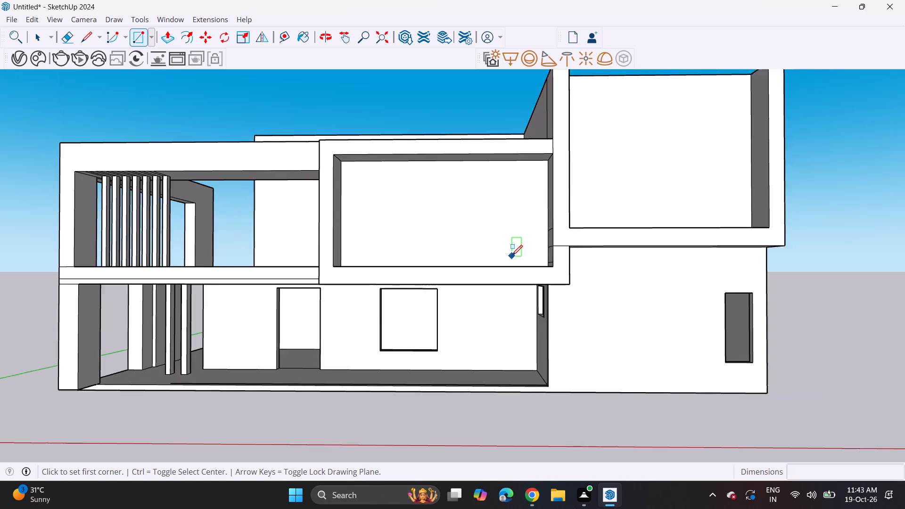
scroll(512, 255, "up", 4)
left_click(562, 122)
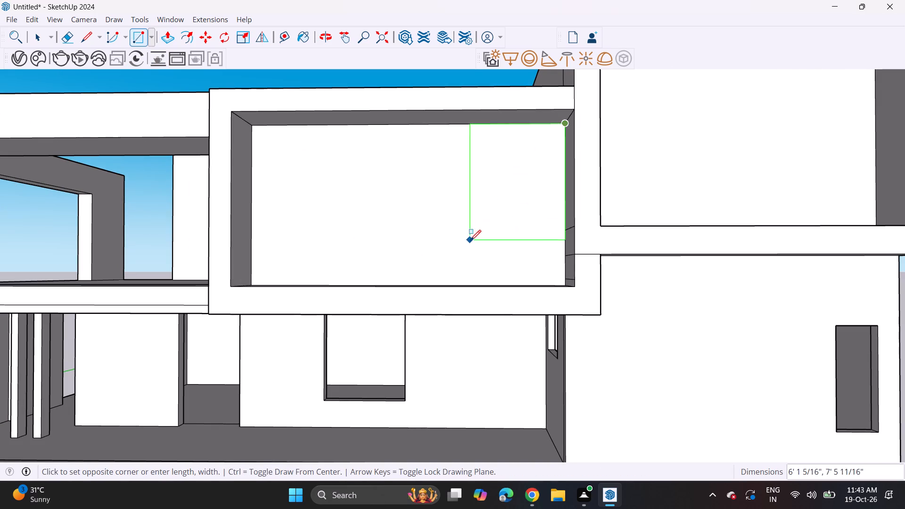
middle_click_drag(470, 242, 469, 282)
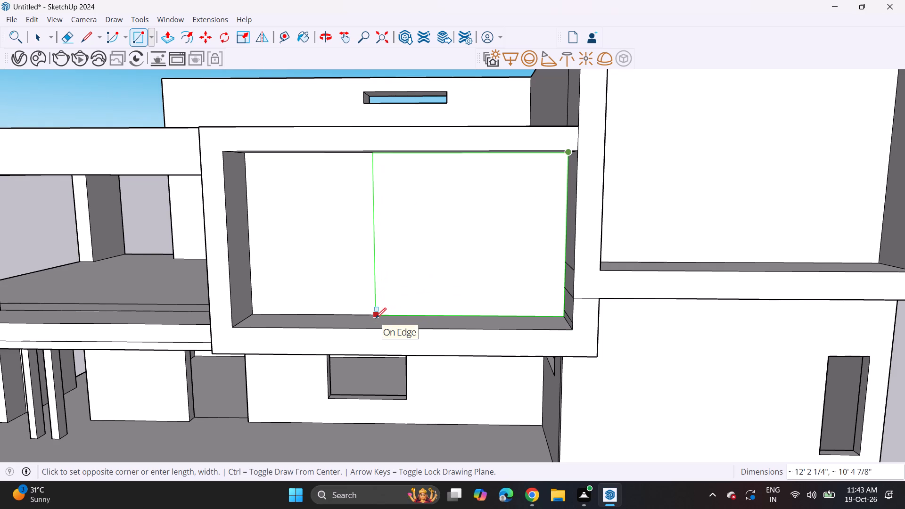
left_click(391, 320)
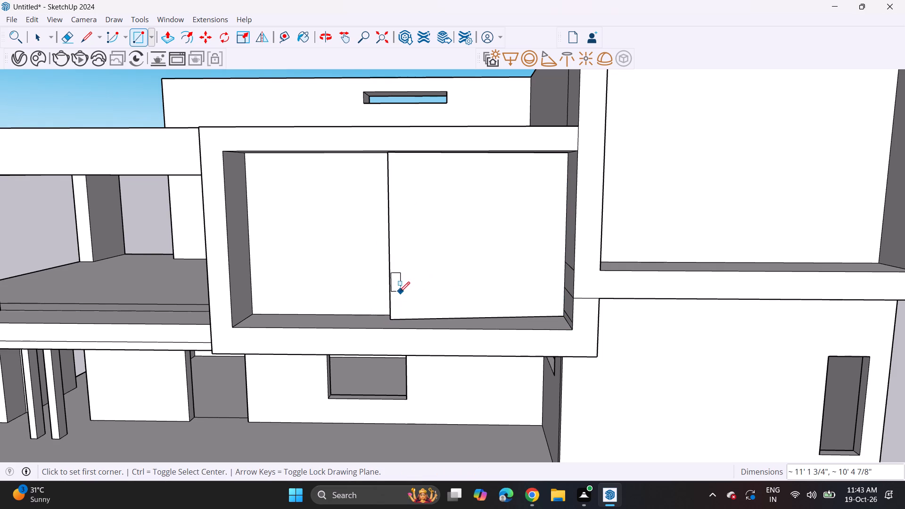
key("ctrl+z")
Draw a rectangle about 11' 5 13/16" by 10' 4 7/8" on the middle block's recessed wall, from its upper corner beside the taller end block.
left_click(564, 157)
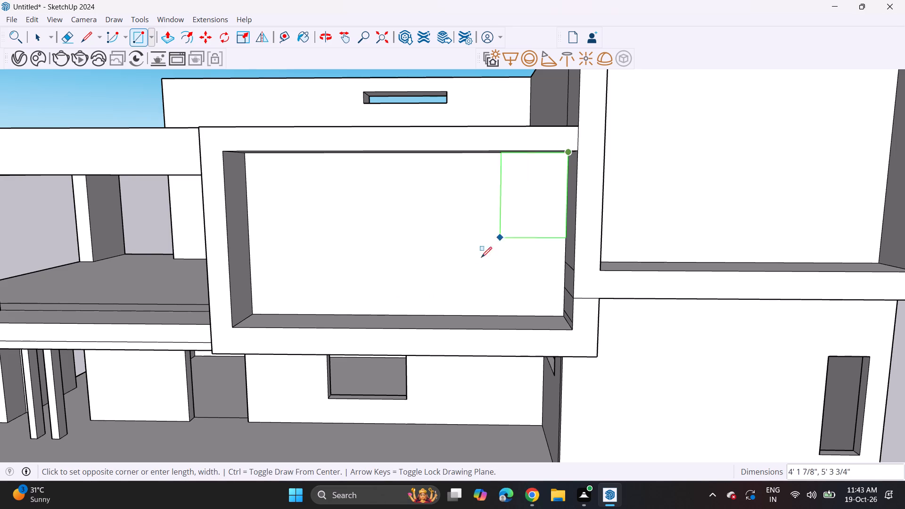
left_click(387, 315)
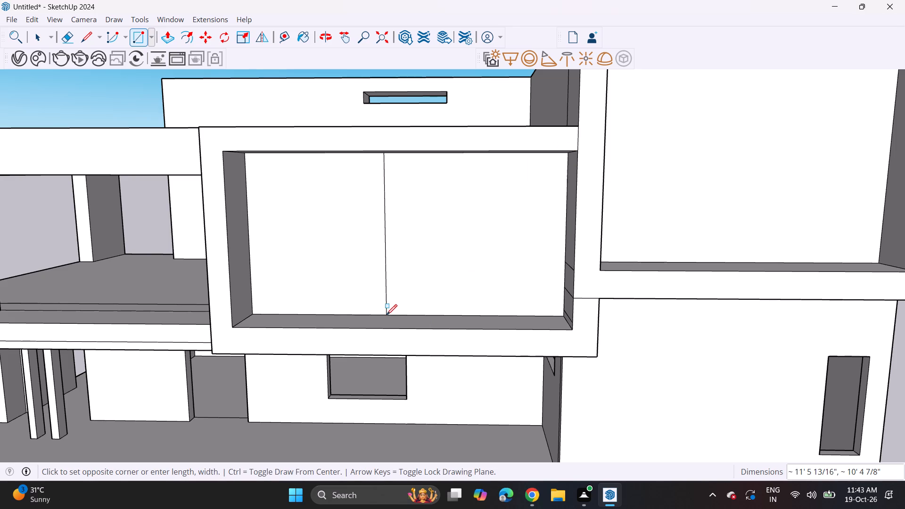
Push the new rectangular panel in the middle block's recess inward about 2 13/16".
left_click(169, 43)
left_click(527, 302)
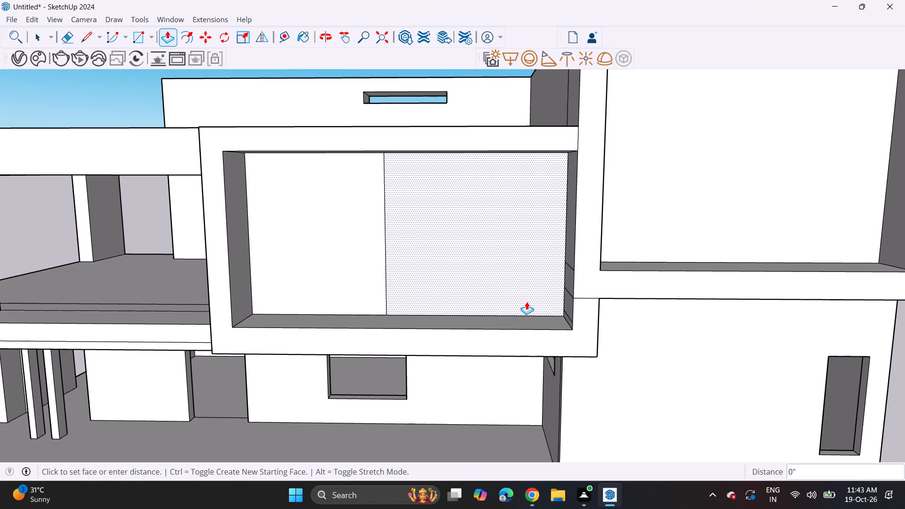
left_click(524, 292)
left_click(524, 295)
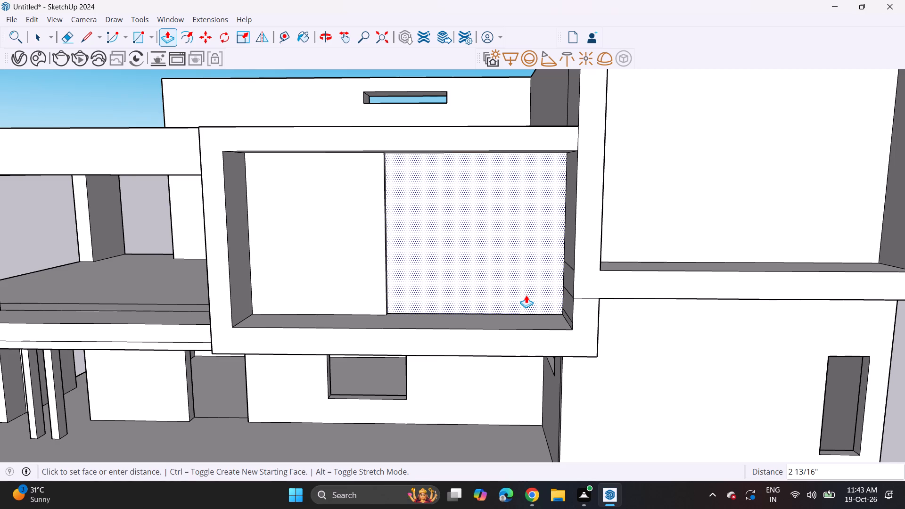
left_click(526, 295)
Paint the inset panel of the middle block's recess with the dark Color M08.
middle_click_drag(524, 294, 519, 266)
scroll(518, 256, "down", 4)
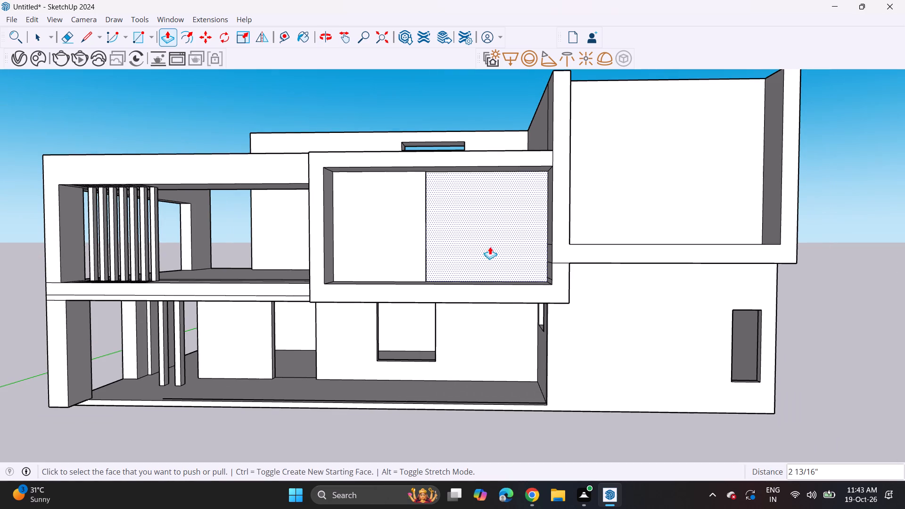
left_click(169, 17)
left_click(296, 31)
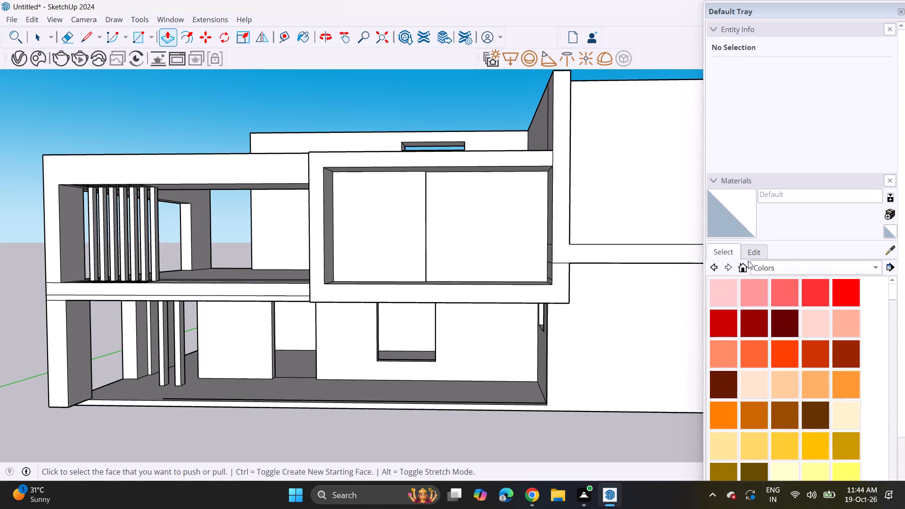
scroll(757, 261, "down", 12)
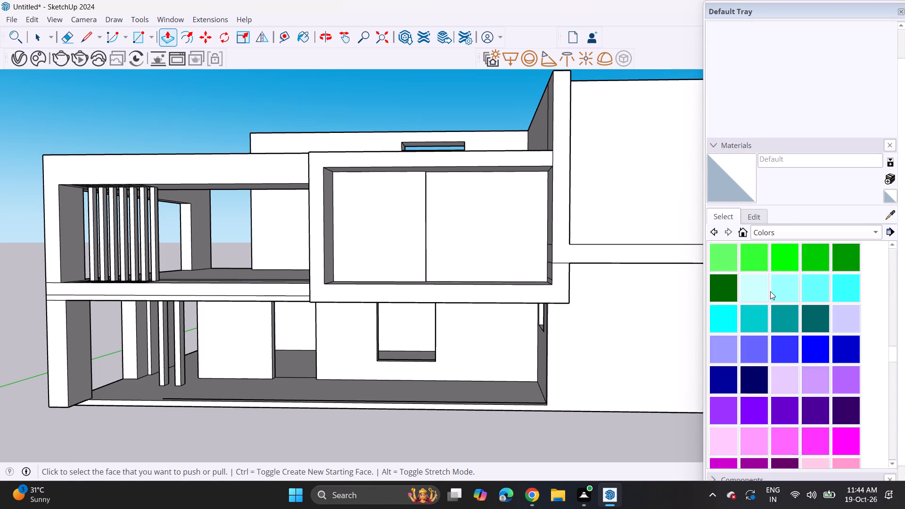
scroll(771, 293, "down", 8)
left_click(838, 323)
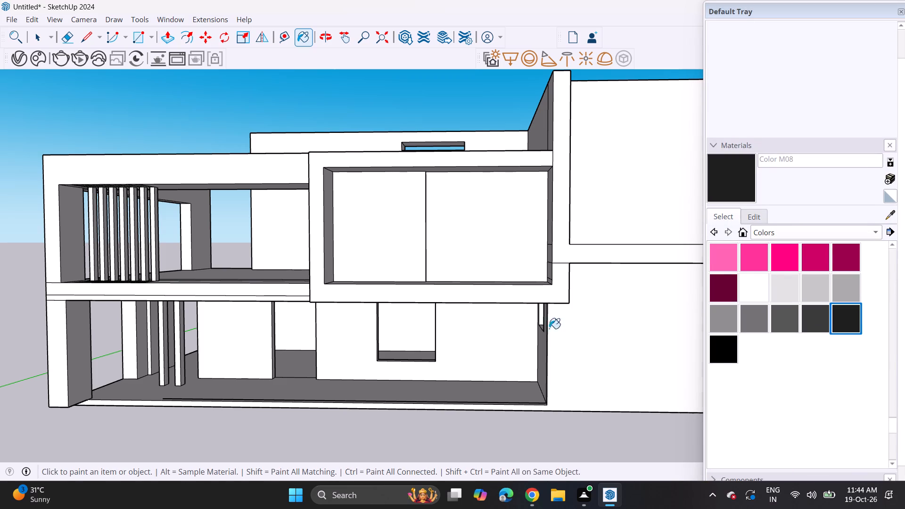
left_click(487, 211)
key("space")
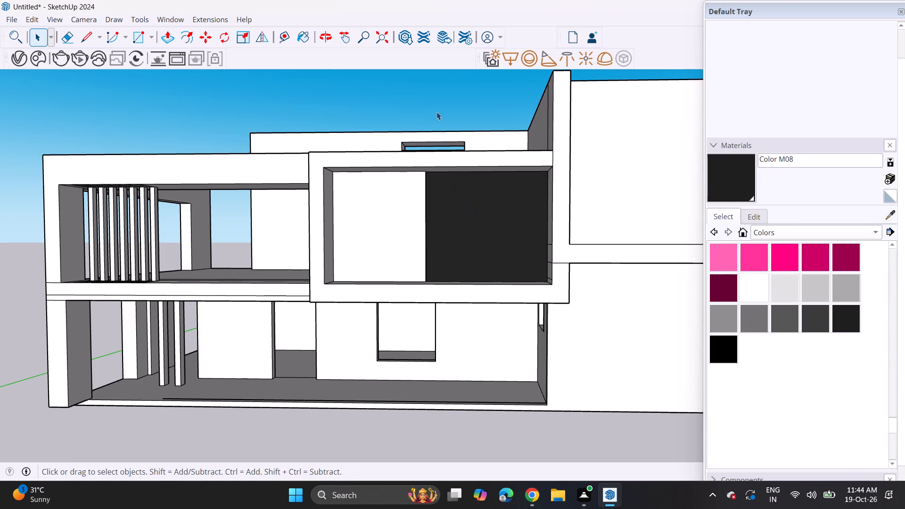
left_click(436, 112)
scroll(395, 145, "down", 2)
middle_click_drag(395, 208, 423, 224, "shift")
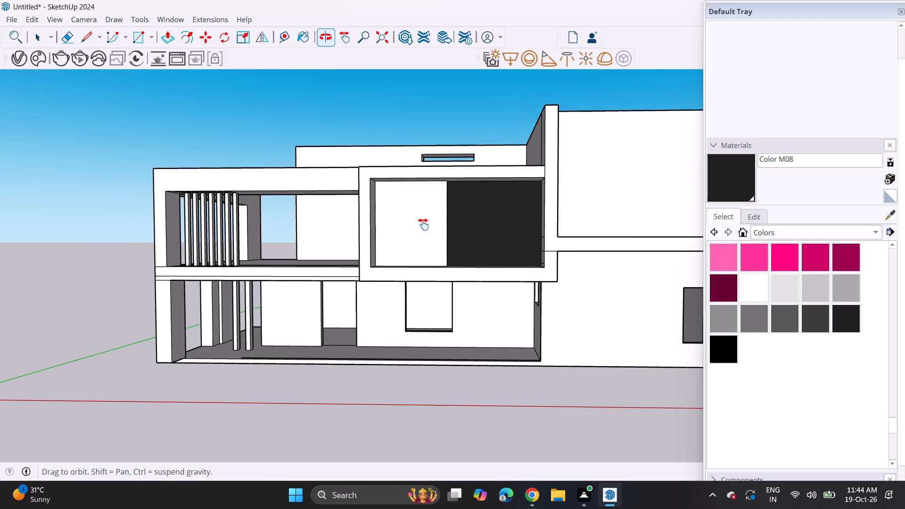
middle_click_drag(423, 224, 425, 234, "shift")
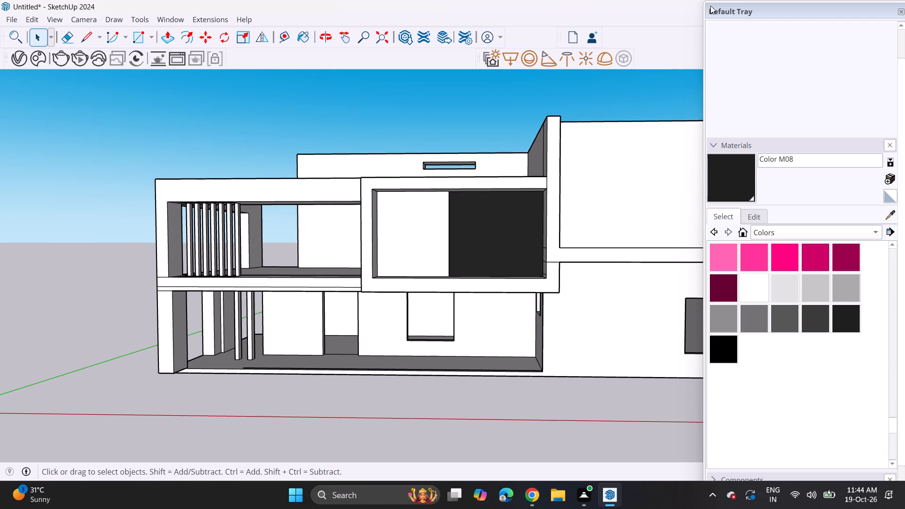
left_click(901, 15)
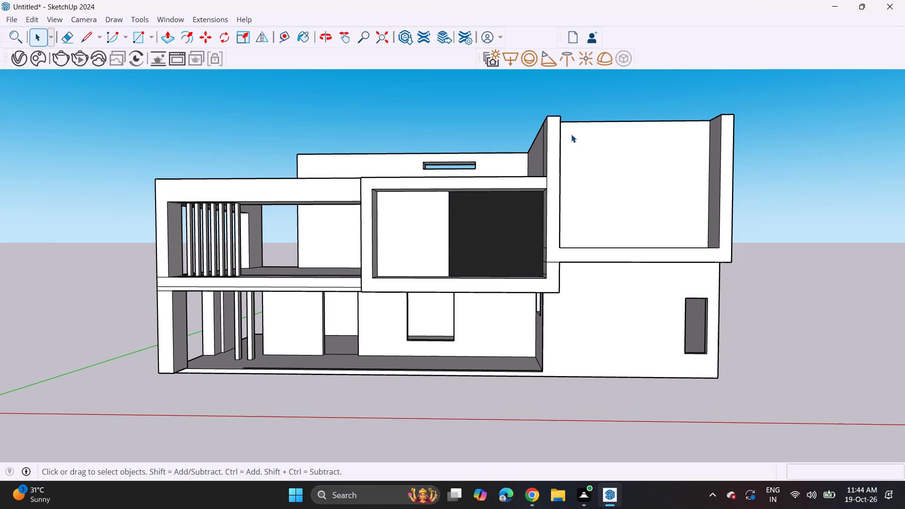
Draw a line across each end of the taller end block's front wall top, separating it from the frame's side walls.
middle_click_drag(555, 131, 500, 236)
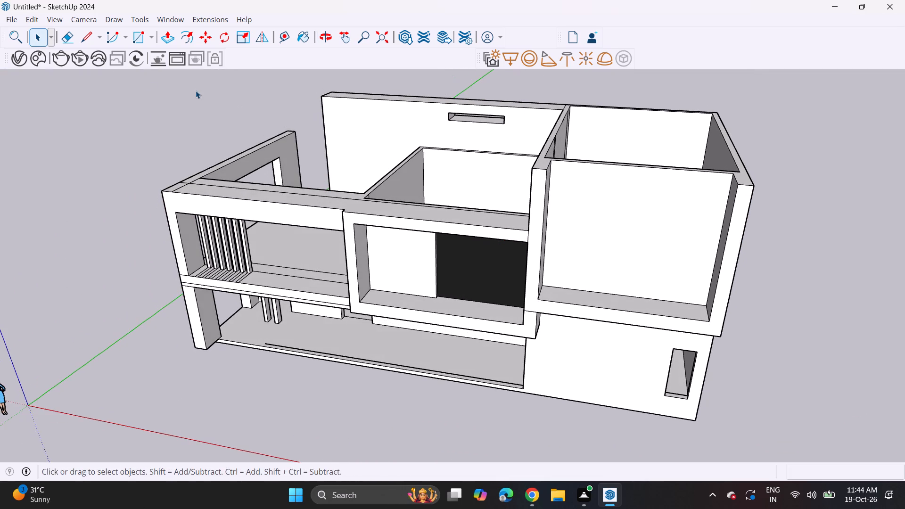
left_click(82, 44)
scroll(642, 135, "up", 4)
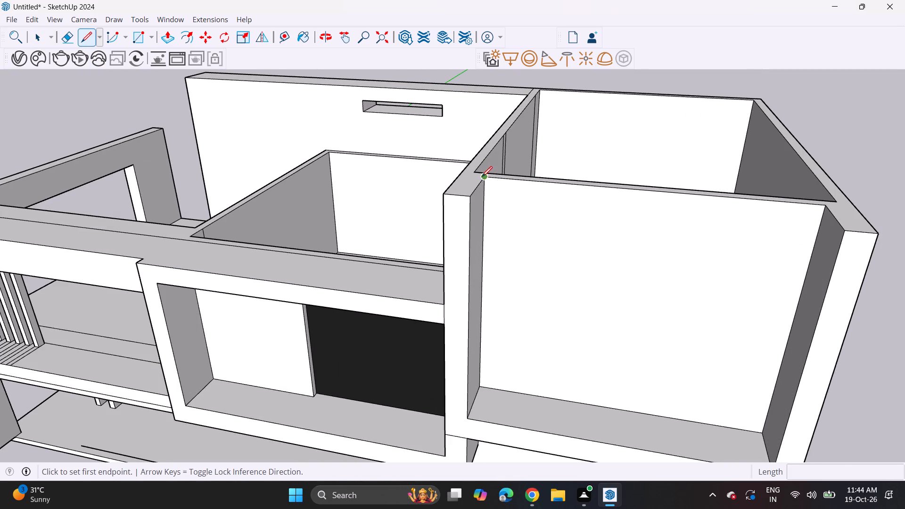
left_click(482, 177)
middle_click_drag(488, 181, 484, 296)
scroll(487, 292, "up", 5)
left_click(481, 347)
scroll(532, 355, "down", 7)
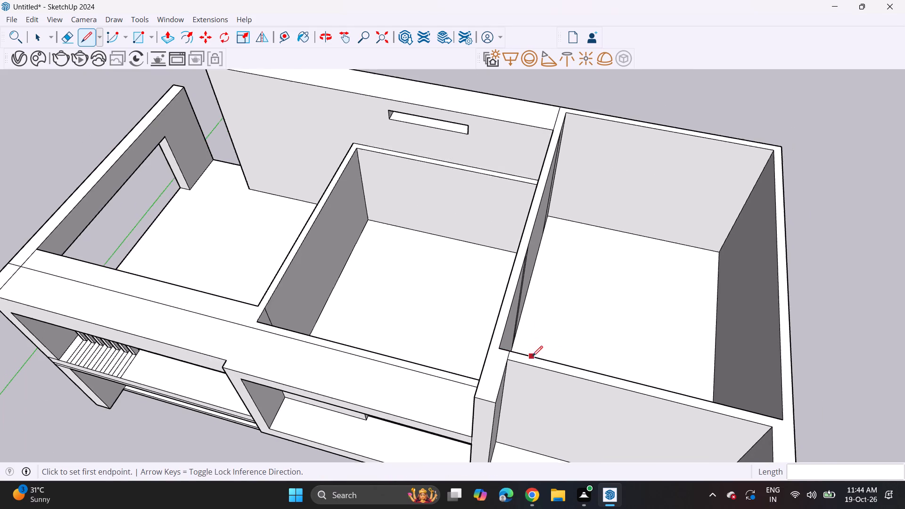
middle_click_drag(575, 377, 490, 335)
left_click(662, 380)
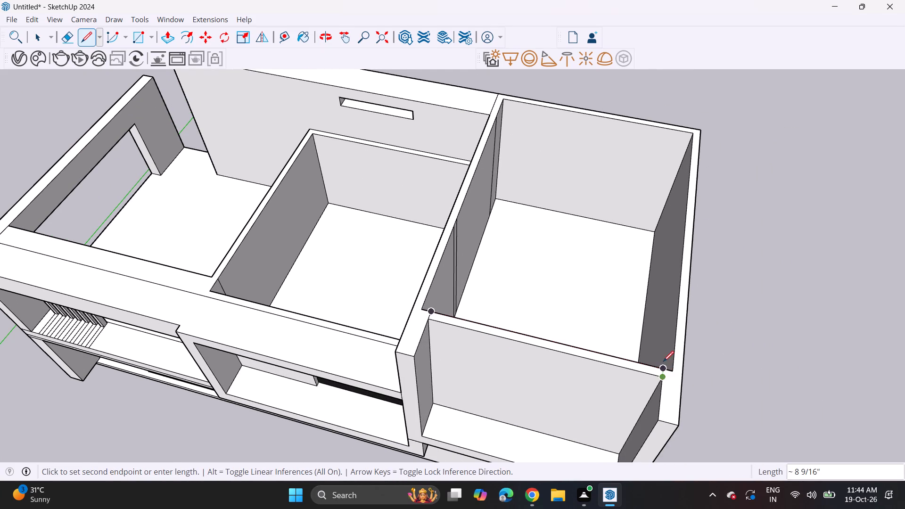
left_click(664, 369)
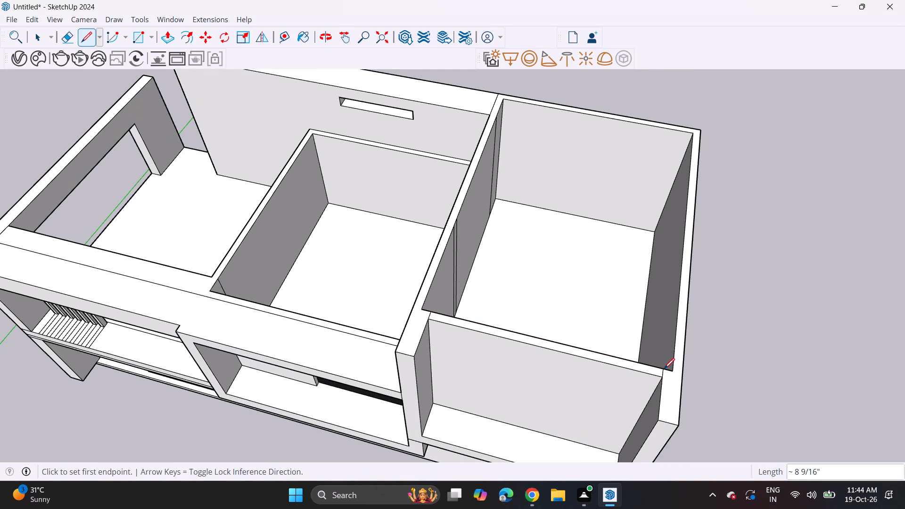
Push the top of the taller end block's front wall down 2' 11 1/8".
left_click(159, 31)
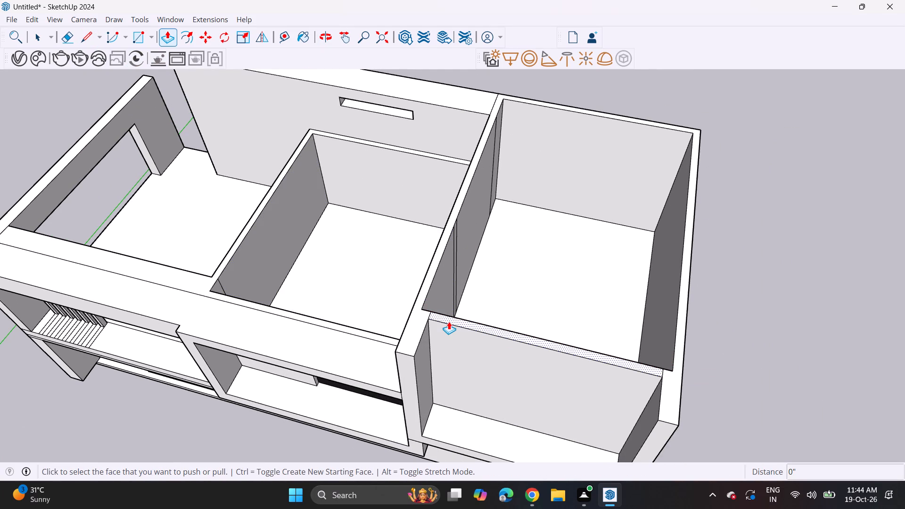
left_click(449, 321)
left_click(449, 341)
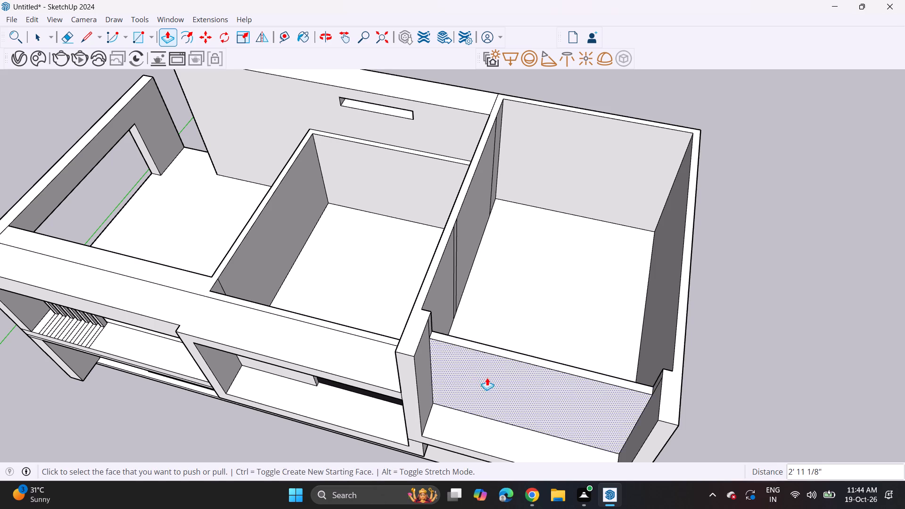
Draw a rectangle about 8' 4 1/2" by 9' 5 7/16" on the end block's front wall, rising from the frame's base.
middle_click_drag(488, 378, 567, 155)
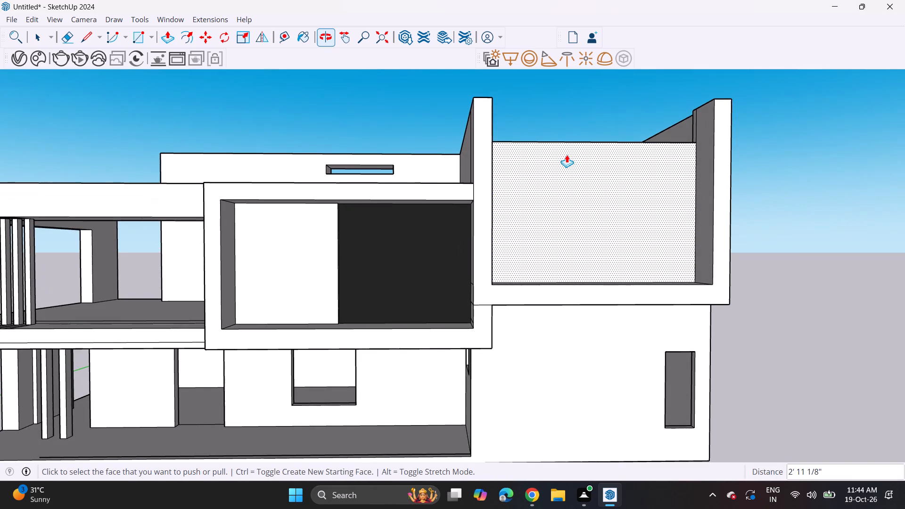
middle_click(567, 149)
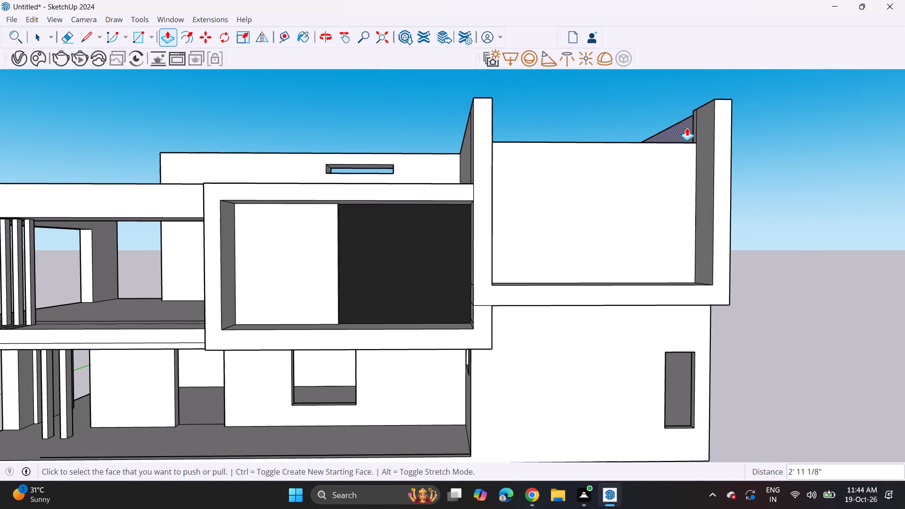
scroll(657, 144, "down", 2)
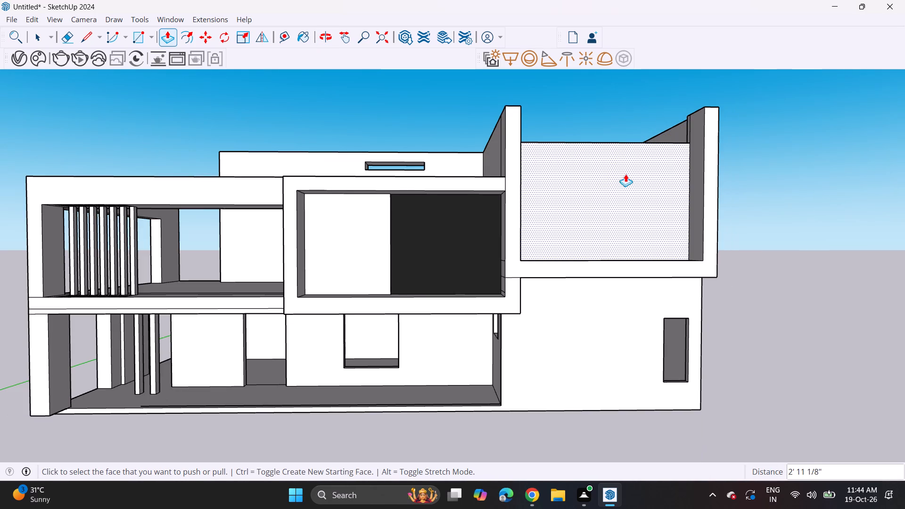
middle_click_drag(601, 177, 673, 196, "shift")
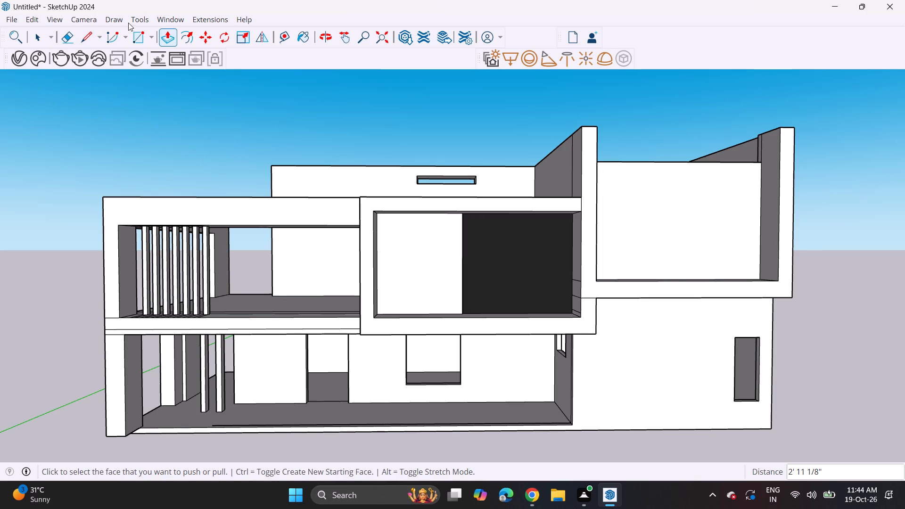
left_click(144, 37)
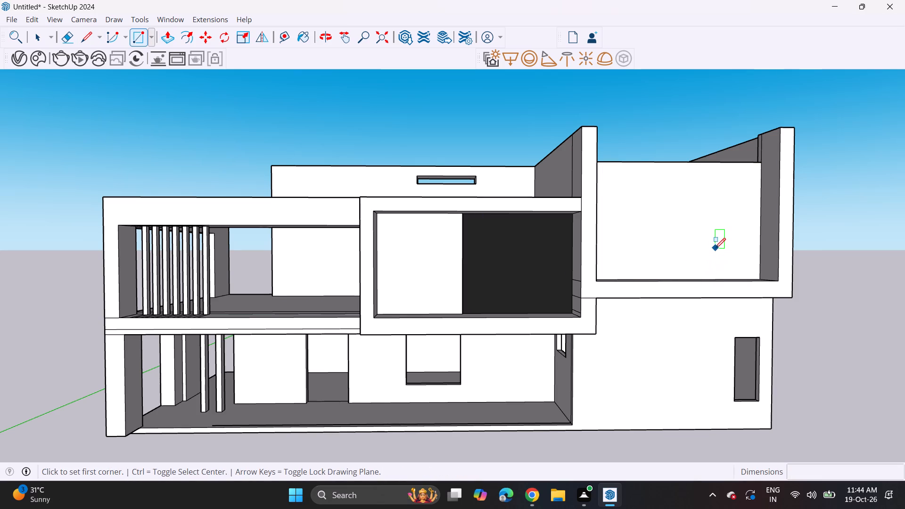
middle_click_drag(715, 248, 641, 269)
scroll(621, 286, "up", 2)
left_click(619, 295)
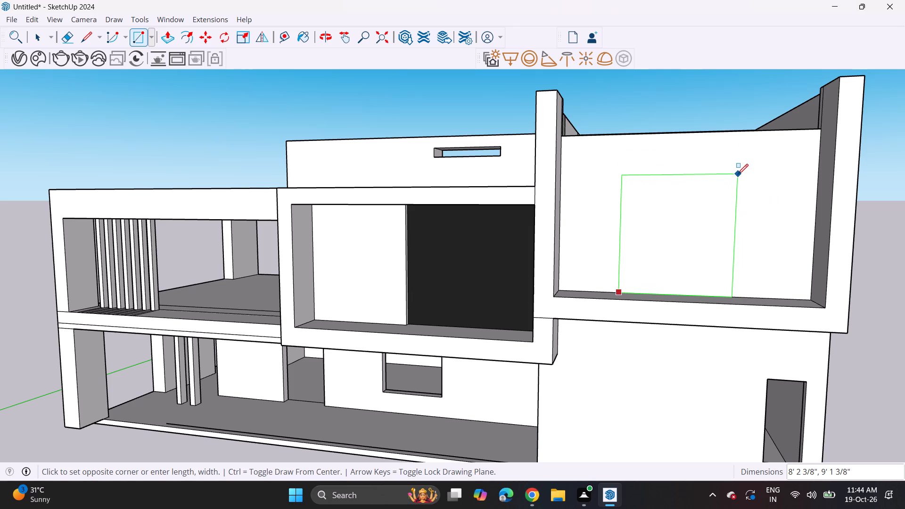
left_click(740, 169)
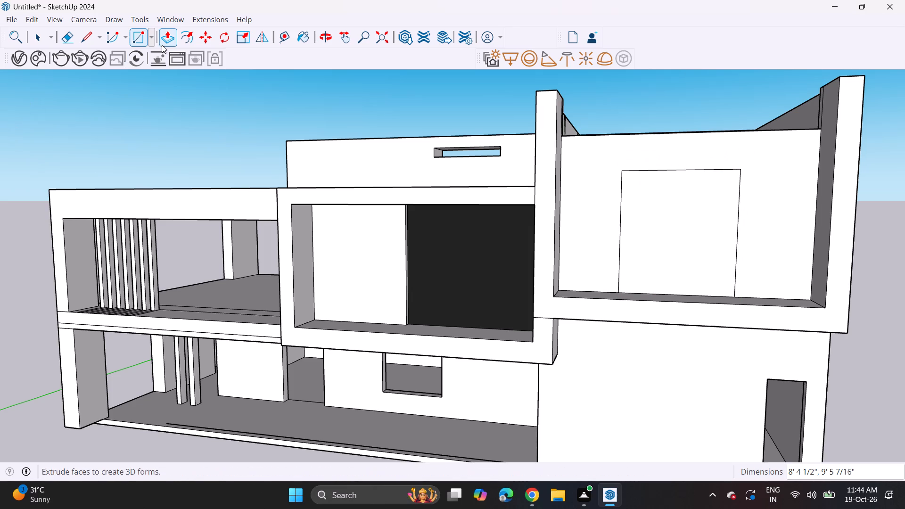
Push the rectangle on the end block's front wall through the 8 9/16" wall thickness to cut an opening.
left_click(162, 45)
left_click(685, 286)
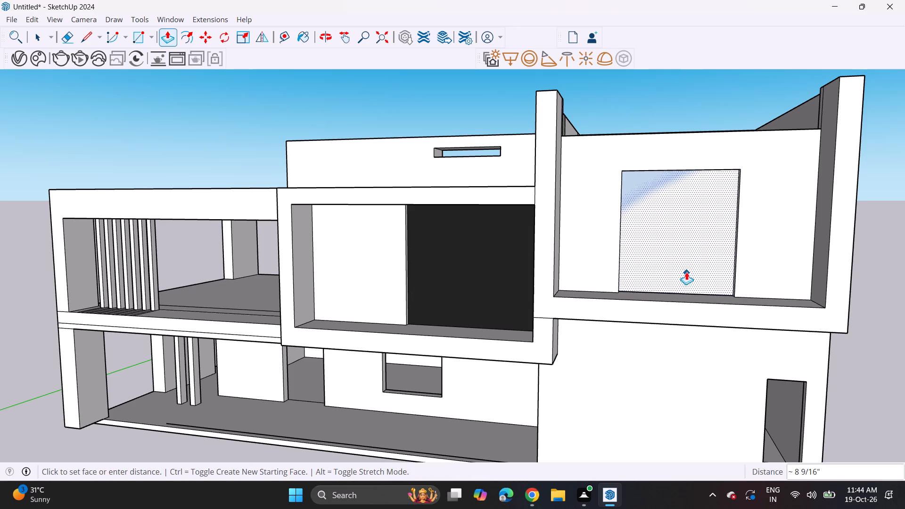
left_click(686, 270)
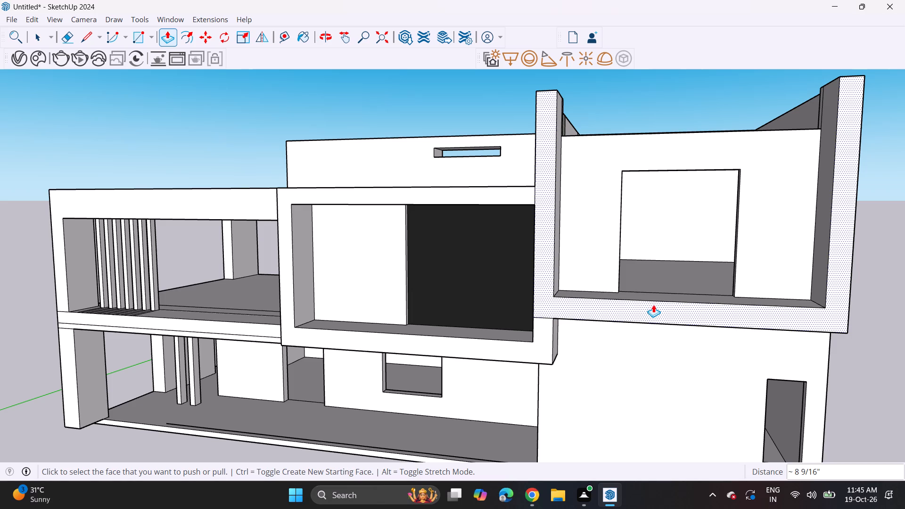
middle_click_drag(654, 213, 286, 381)
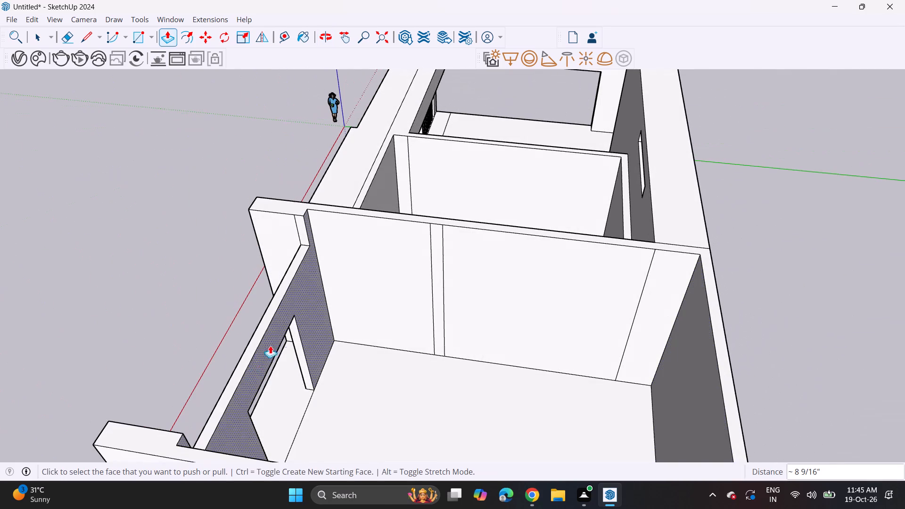
Pull the inner face of the end block's front wall inward 2' 5 1/4" to thicken the wall.
left_click(297, 300)
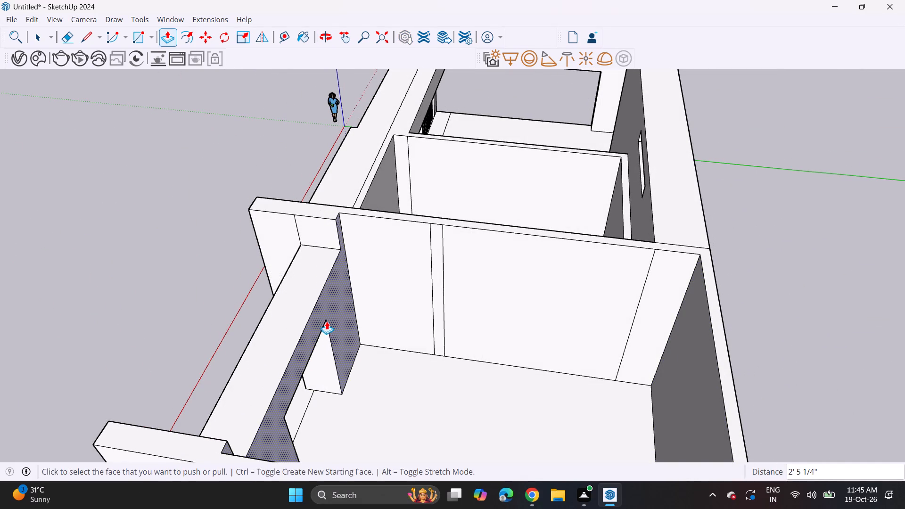
left_click(327, 321)
Push both side faces of the opening in the end block's front wall outward to widen it.
middle_click_drag(260, 372, 699, 147)
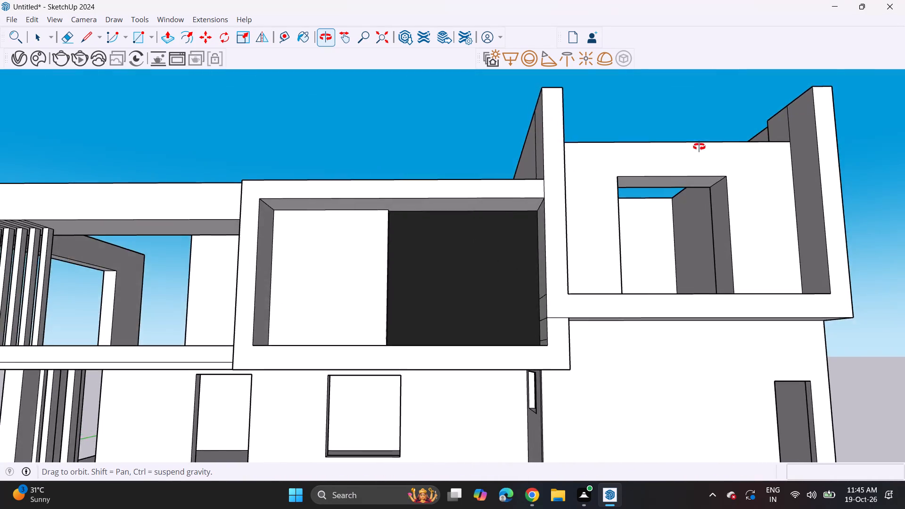
middle_click_drag(699, 147, 717, 170)
middle_click_drag(712, 274, 699, 280)
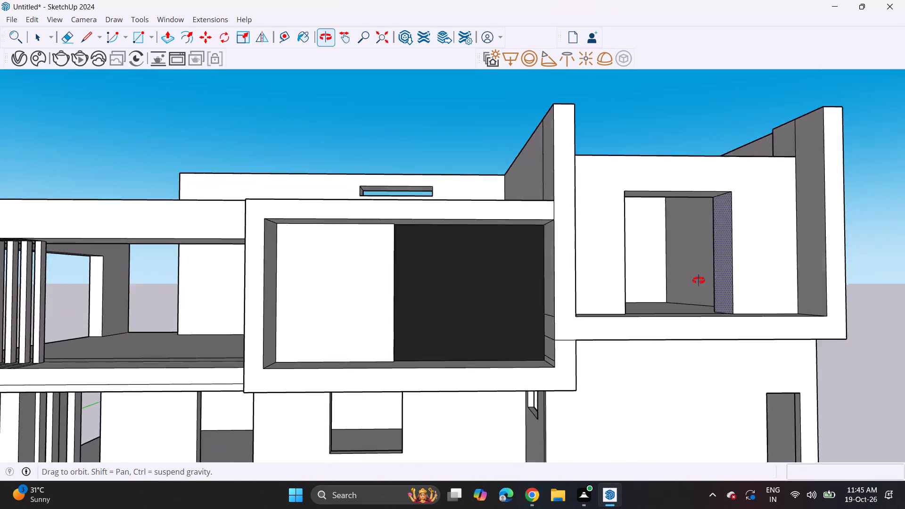
middle_click_drag(699, 280, 650, 298)
left_click(721, 299)
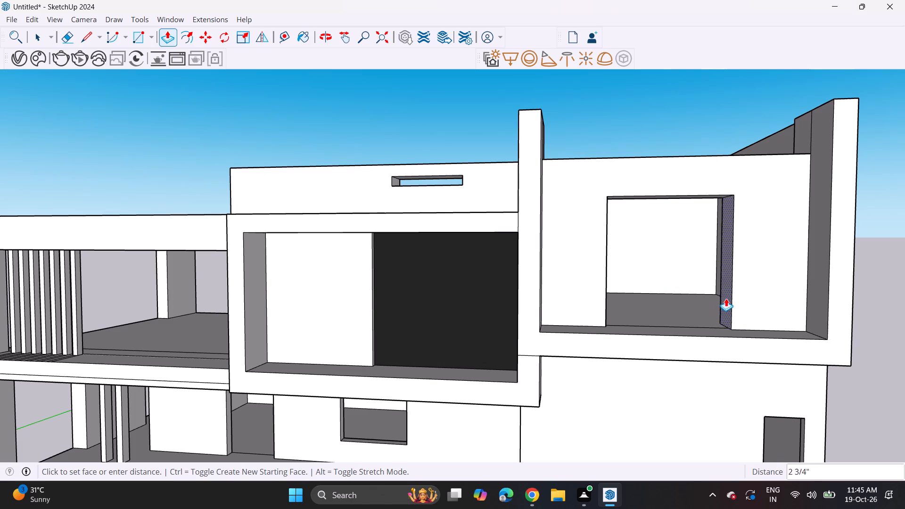
left_click(731, 298)
middle_click_drag(718, 296, 637, 308)
double_click(558, 311)
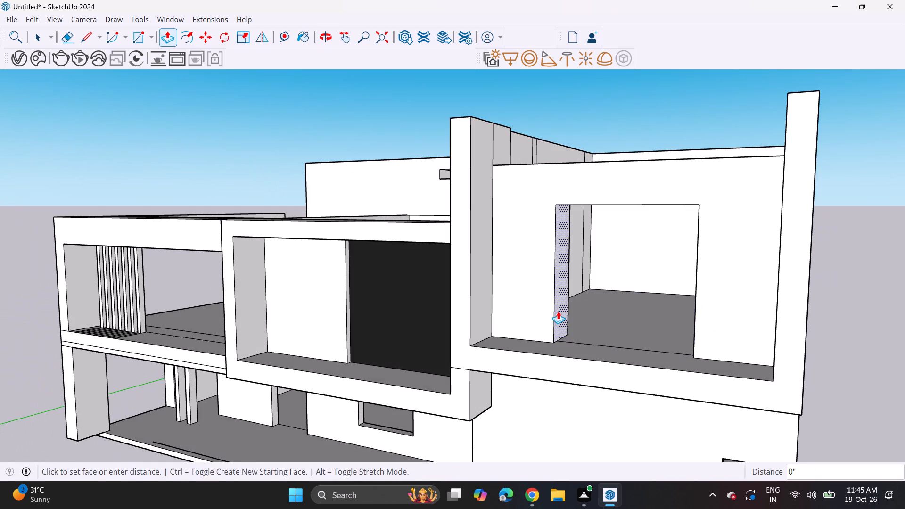
Draw a 3 1/8" square at the top front corner of the end frame's side wall, above the lowered front wall.
middle_click_drag(564, 311, 685, 263)
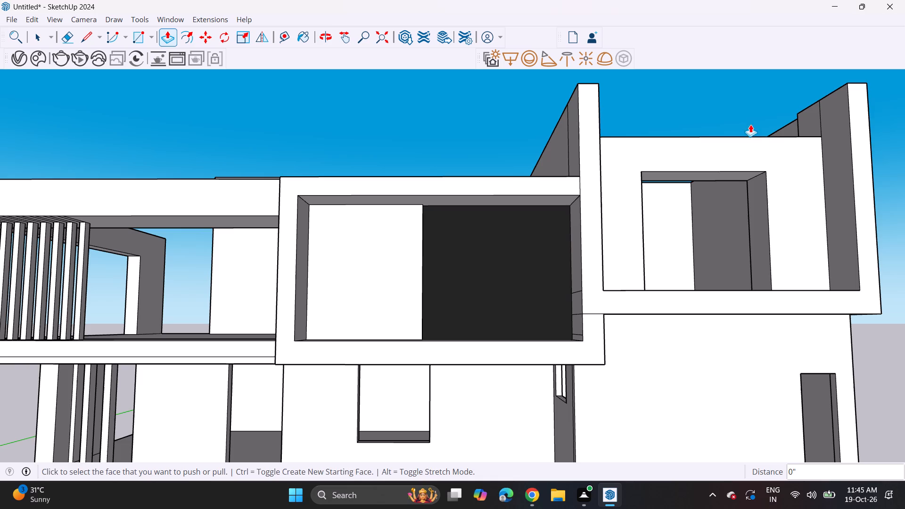
middle_click_drag(757, 106, 760, 154)
middle_click_drag(793, 157, 608, 201, "shift")
scroll(737, 169, "up", 1, "shift")
middle_click_drag(627, 209, 773, 232)
left_click(140, 35)
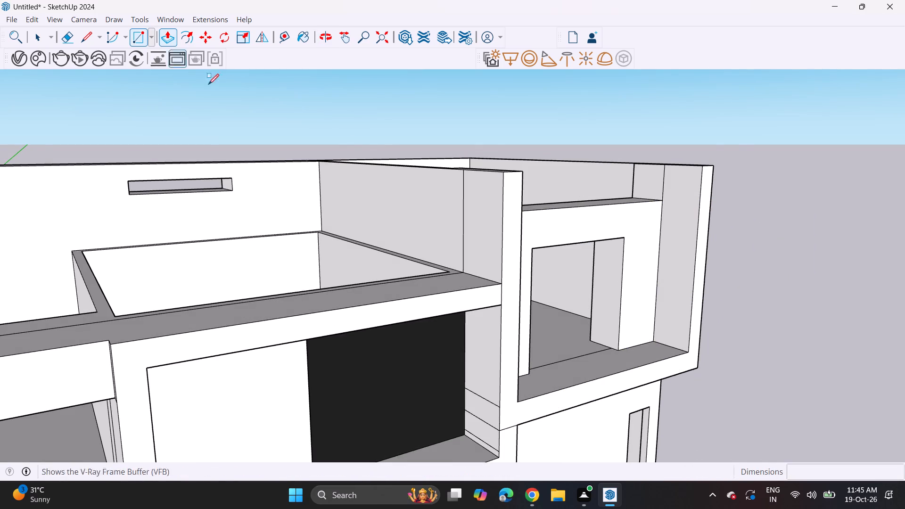
scroll(725, 151, "up", 4)
scroll(661, 175, "up", 16)
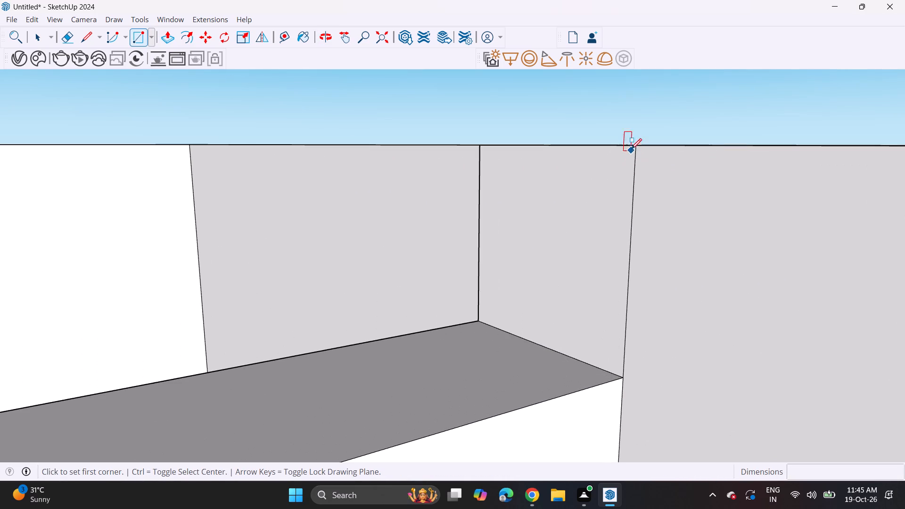
left_click(635, 145)
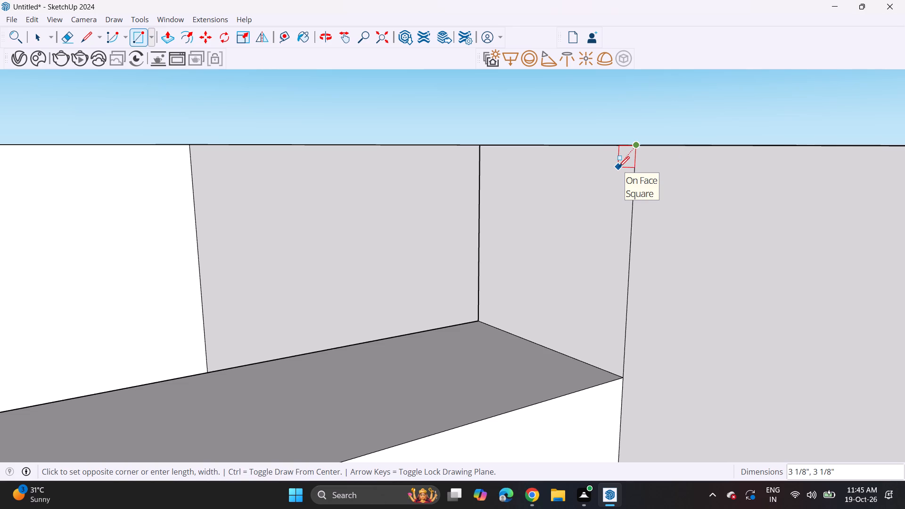
left_click(619, 167)
Copy the small square five times down the side wall's vertical edge at 3 3/4" spacing.
key("space")
double_click(626, 163)
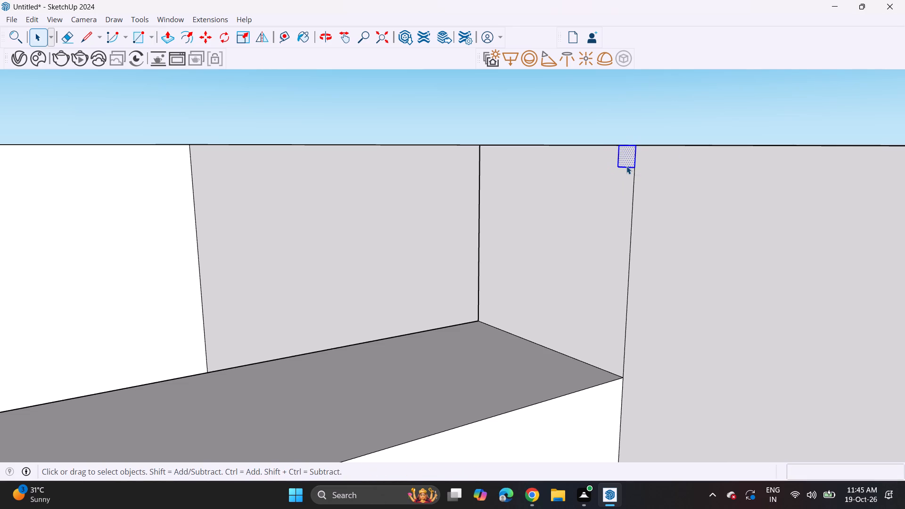
key("m")
left_click(636, 142)
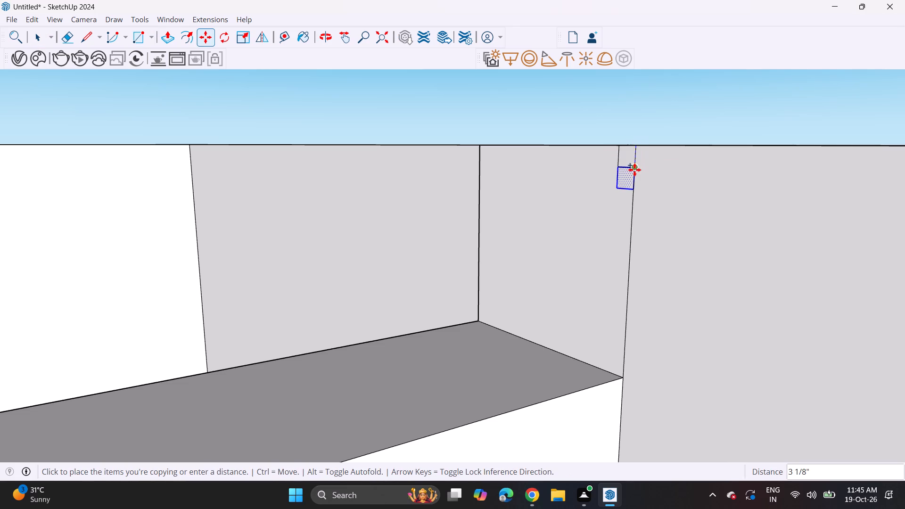
scroll(634, 173, "up", 6)
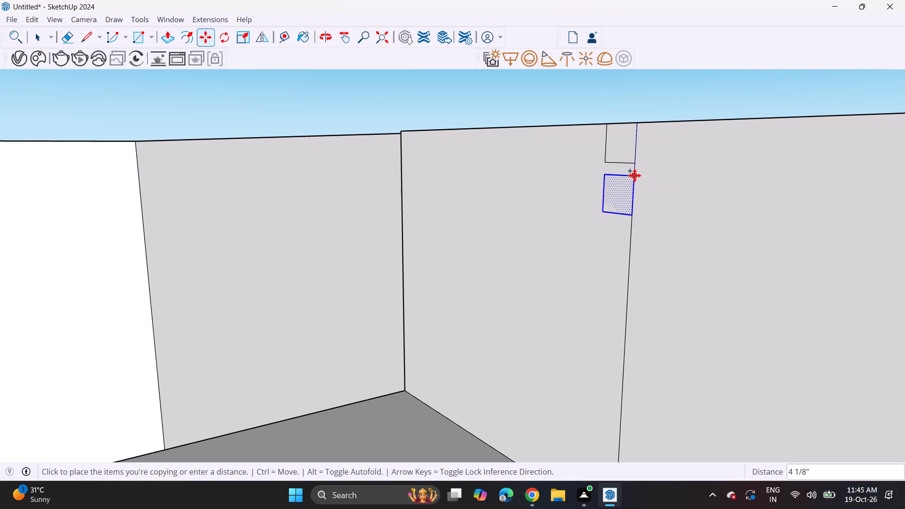
left_click(634, 172)
left_click(637, 164)
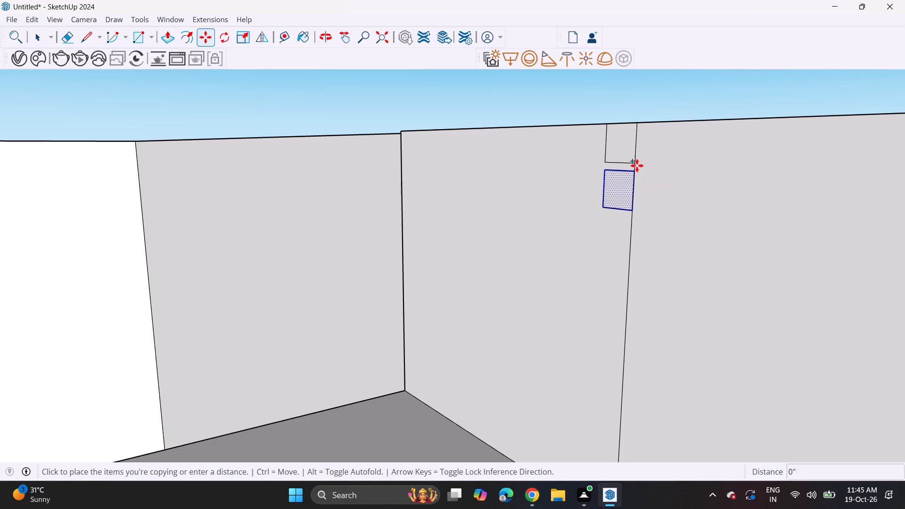
left_click(633, 213)
left_click(633, 212)
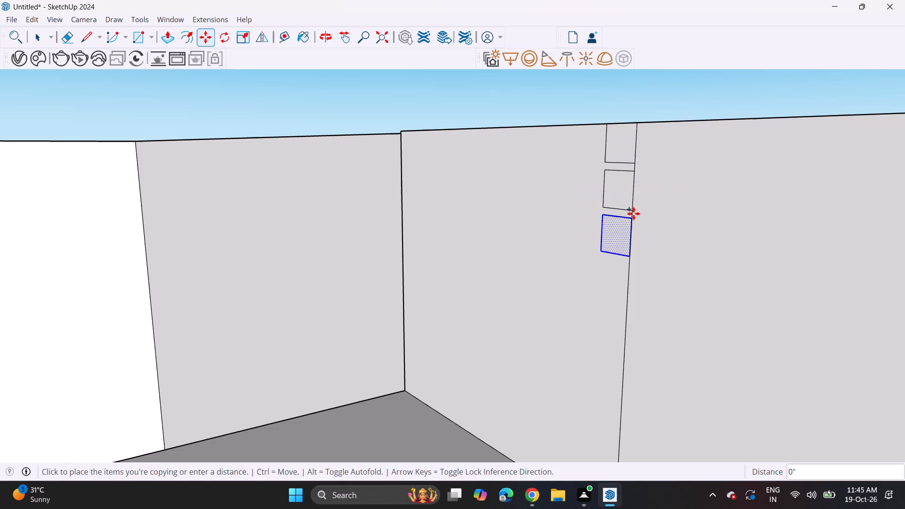
left_click(628, 260)
left_click(629, 254)
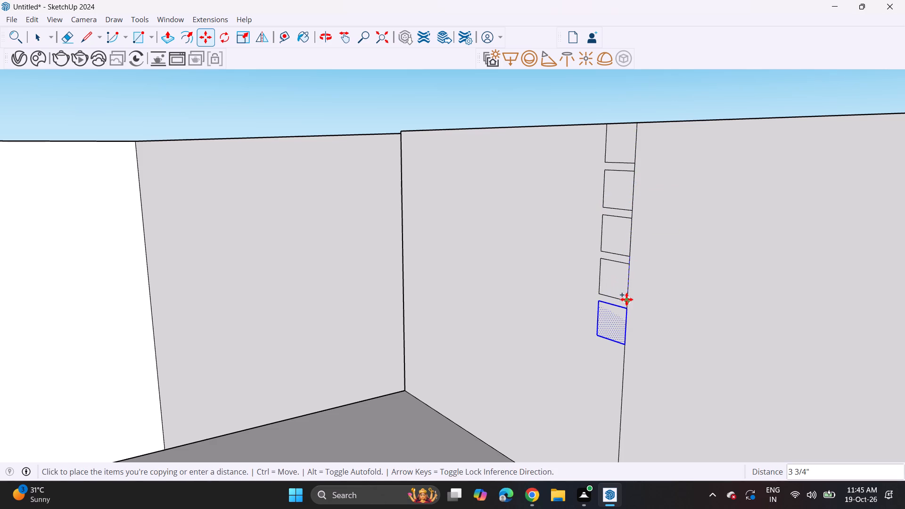
left_click(626, 299)
left_click(626, 301)
left_click(626, 348)
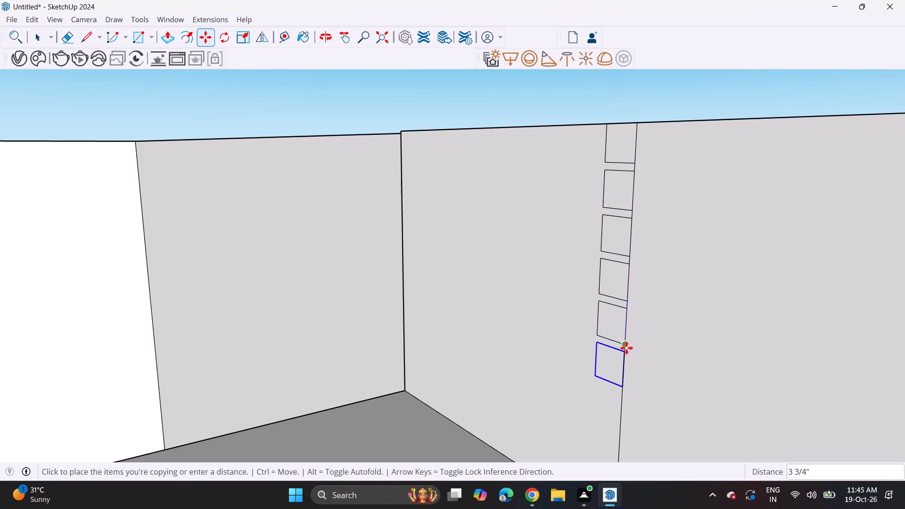
Add three more copies of the square down the same edge at 3 3/4" spacing, ending just above the lowered wall.
middle_click_drag(632, 359, 616, 257, "shift")
left_click(609, 247)
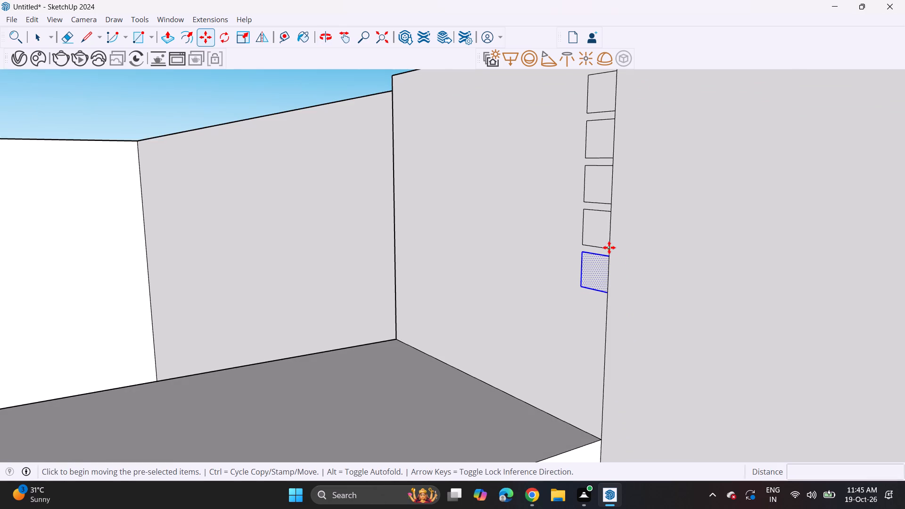
left_click(608, 294)
left_click(608, 292)
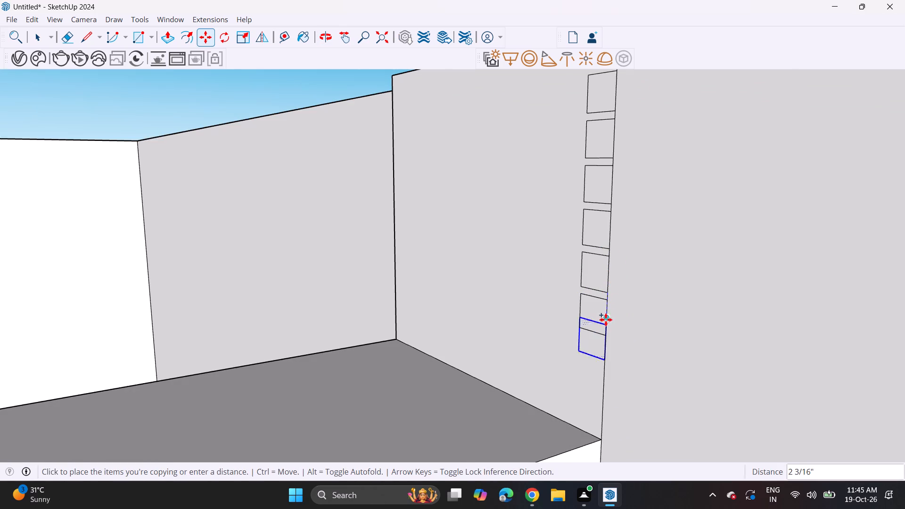
left_click(604, 337)
left_click(606, 337)
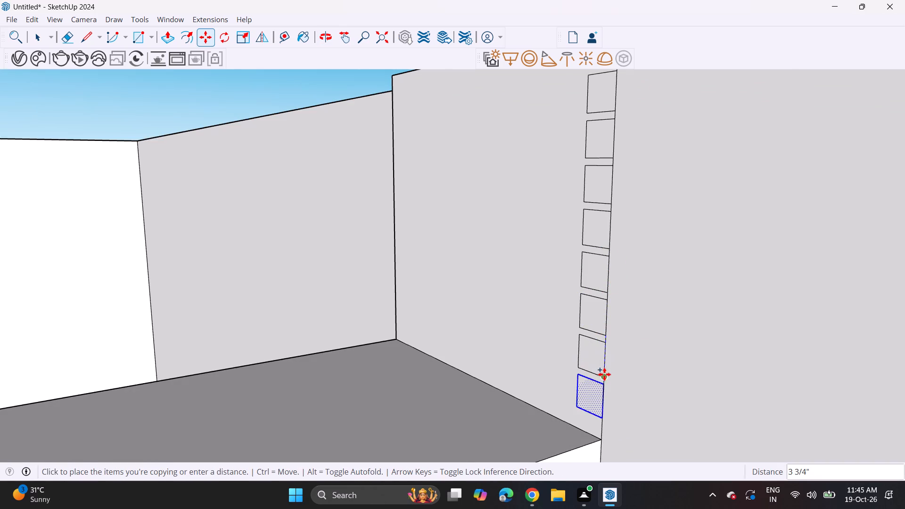
left_click(604, 381)
Draw a reference line about 6" long on the lowered front wall's top, inward from the midpoint of its front edge.
scroll(604, 381, "down", 4)
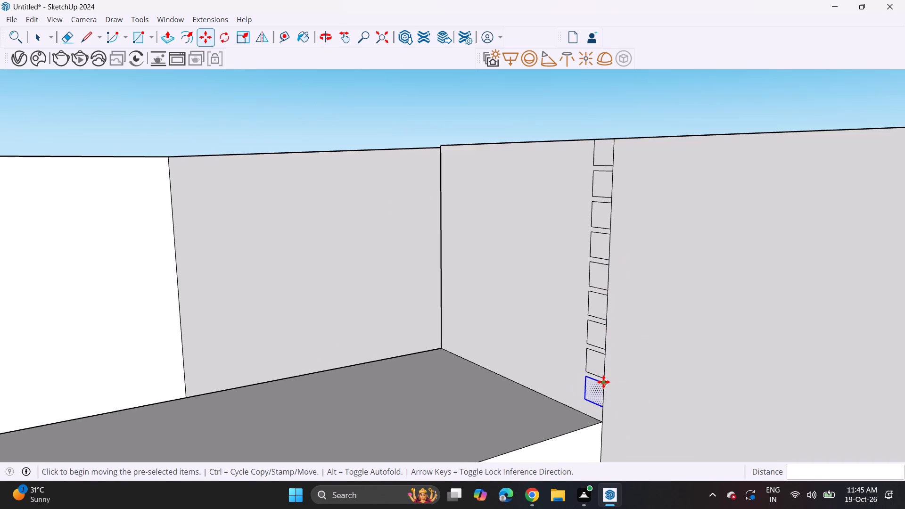
scroll(603, 382, "down", 13)
middle_click_drag(600, 384, 634, 252, "shift")
middle_click_drag(633, 258, 592, 290)
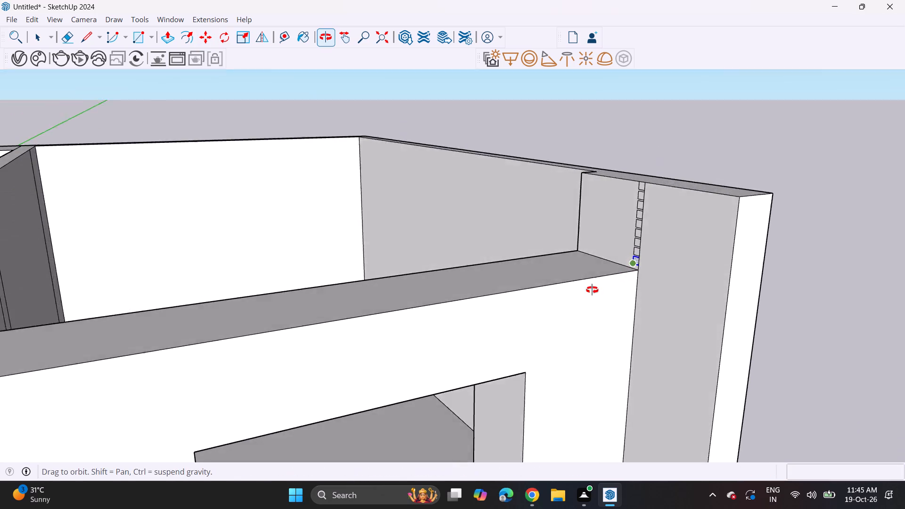
middle_click_drag(592, 290, 571, 296)
middle_click_drag(361, 331, 490, 332, "shift")
middle_click_drag(506, 331, 420, 353)
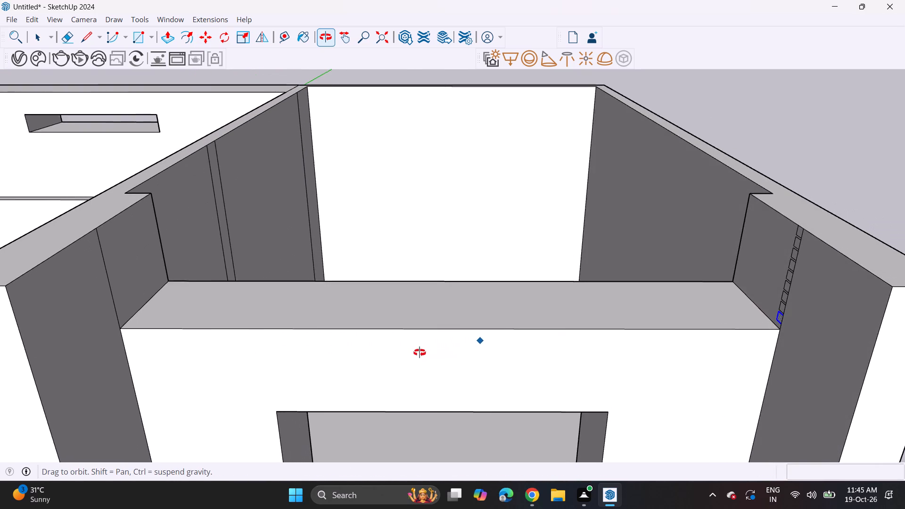
middle_click_drag(420, 353, 419, 353)
left_click(76, 44)
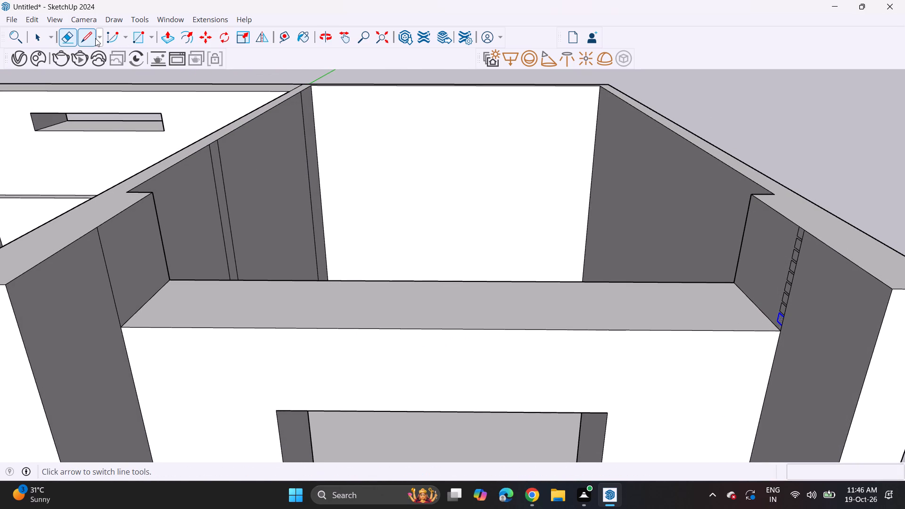
left_click(82, 34)
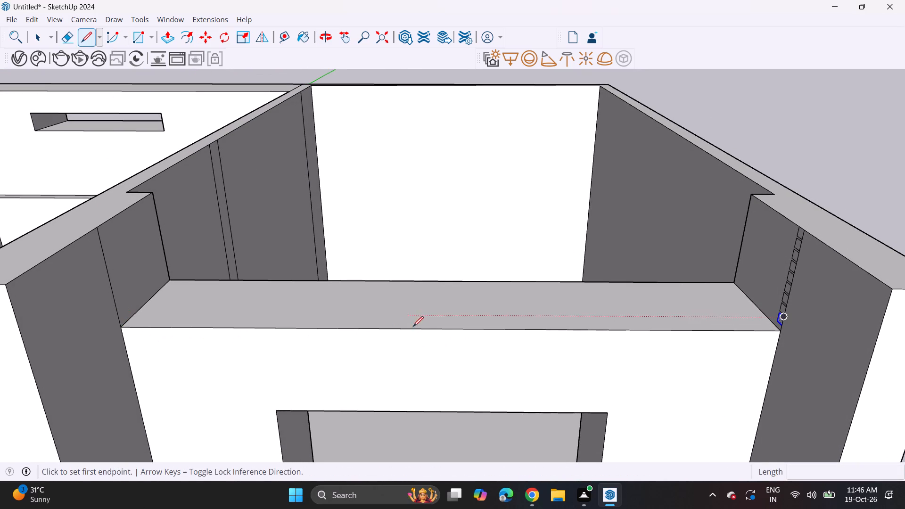
left_click(452, 330)
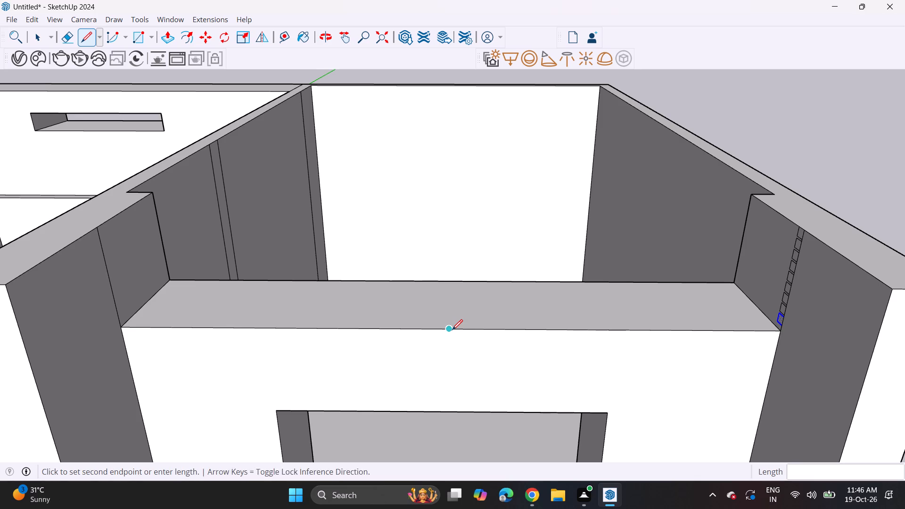
left_click(450, 320)
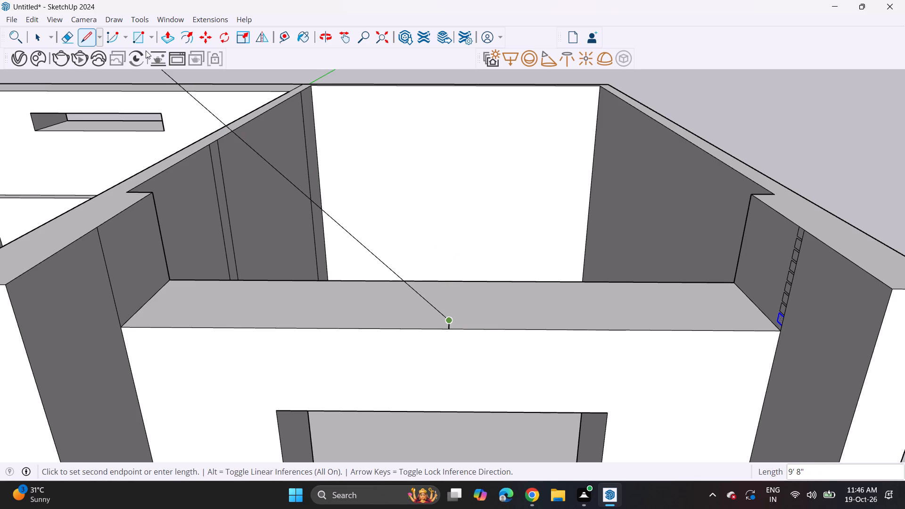
Draw a rectangle about 4 1/16" by 5 15/16" around the midpoint line on the lowered wall's top.
left_click(138, 35)
middle_click_drag(475, 310, 472, 352)
scroll(454, 355, "up", 11)
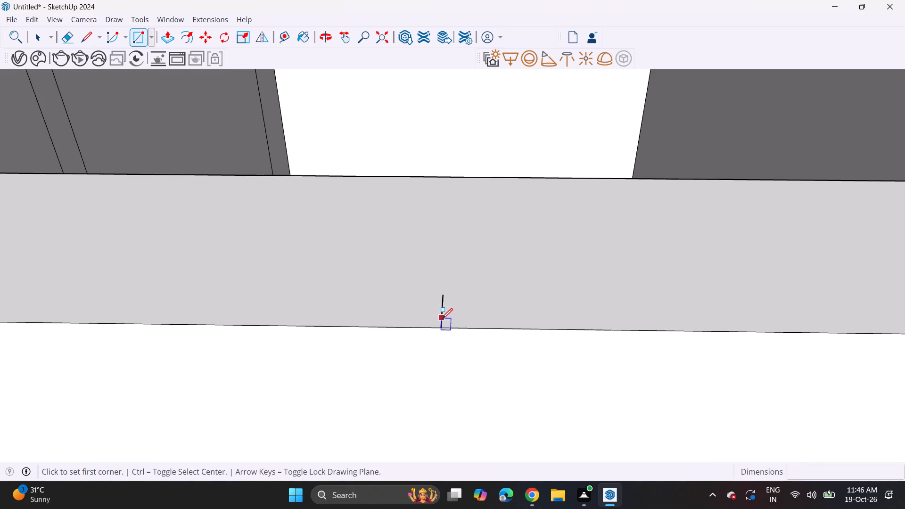
scroll(442, 319, "up", 6)
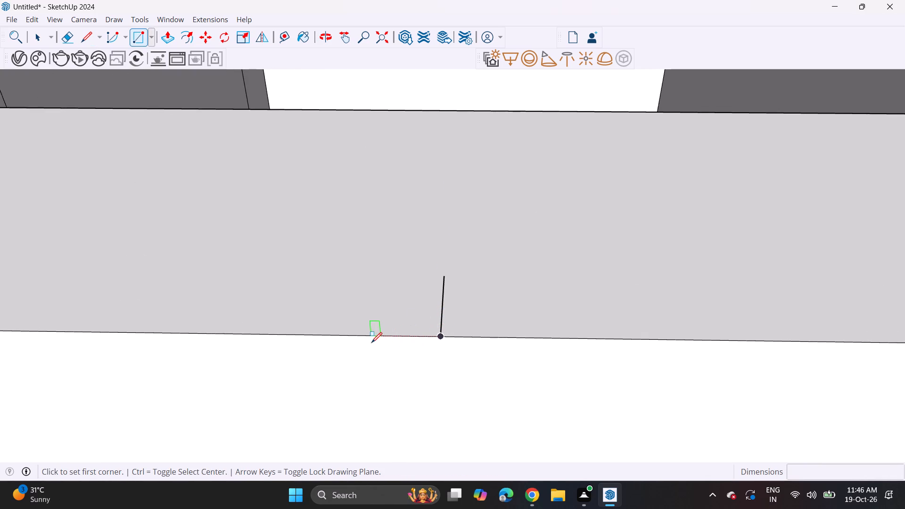
left_click(403, 334)
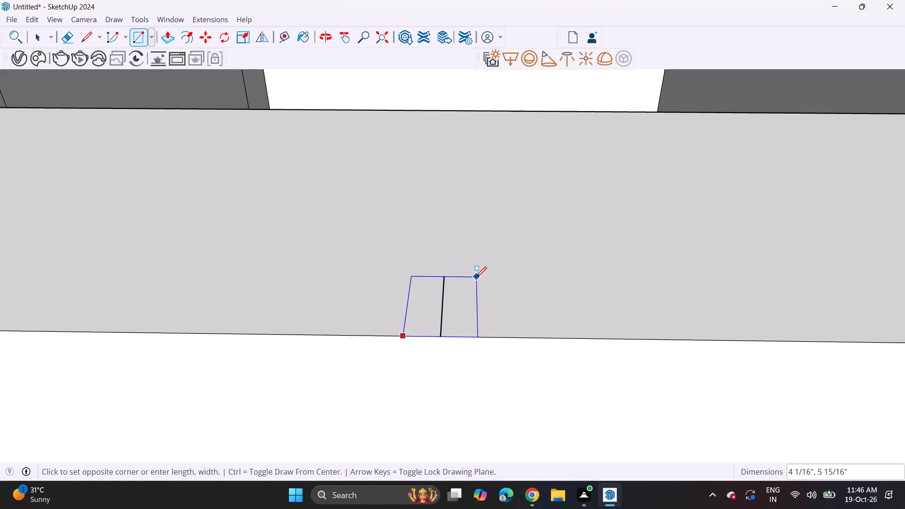
left_click(476, 277)
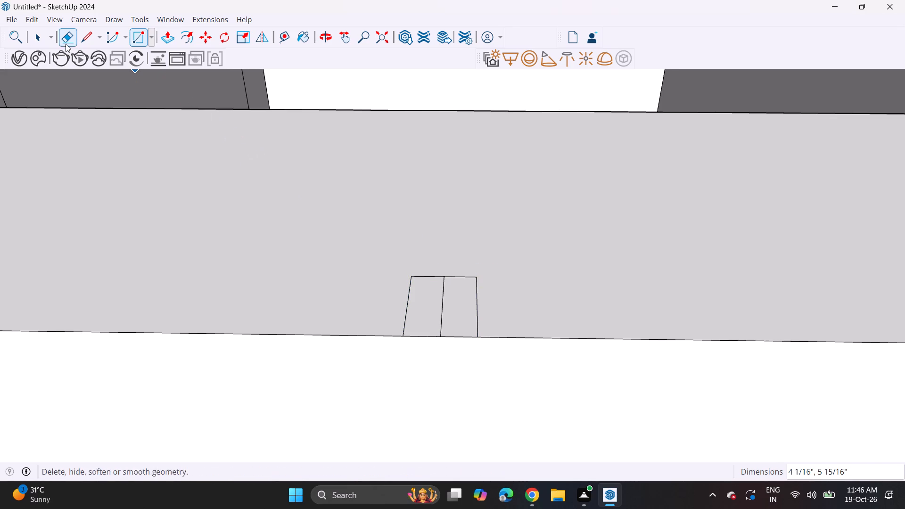
Erase the midpoint line inside the small rectangle on the wall top.
left_click(66, 44)
double_click(450, 305)
left_click(447, 305)
left_click_drag(447, 305, 444, 305)
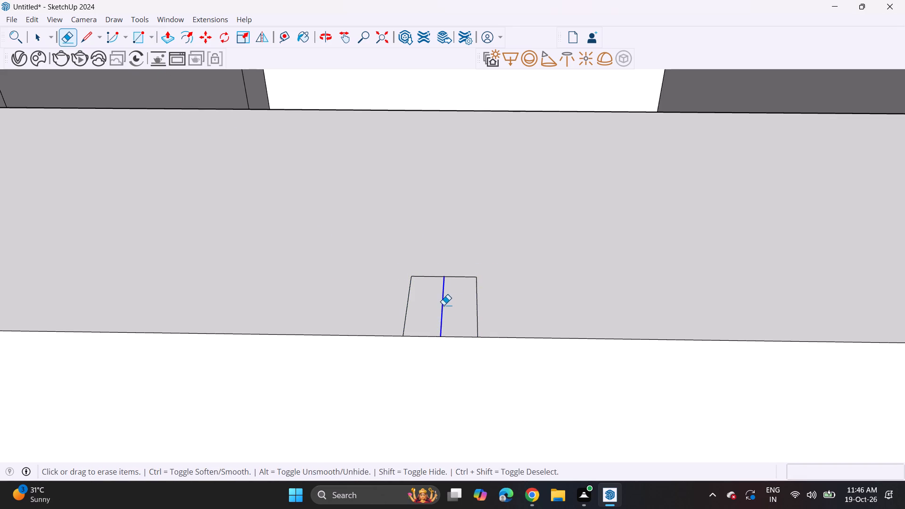
left_click_drag(444, 305, 443, 305)
Pull the small rectangle up 2' 11 1/8" to form a post level with the side walls' tops.
left_click(172, 41)
left_click(447, 320)
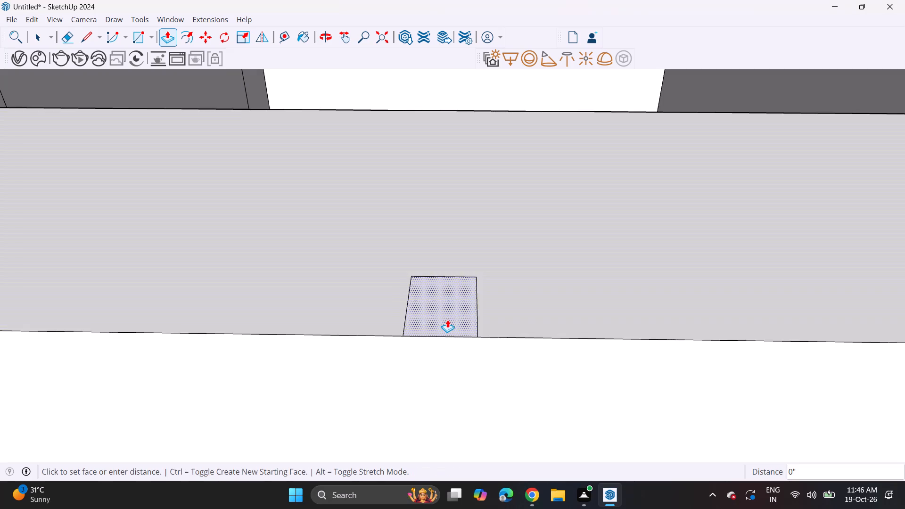
scroll(461, 219, "down", 14)
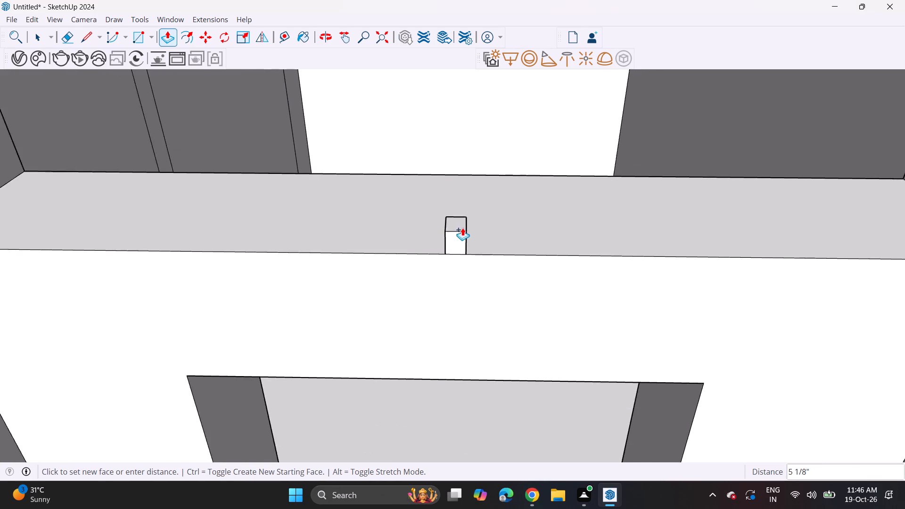
scroll(462, 228, "down", 7)
left_click(151, 159)
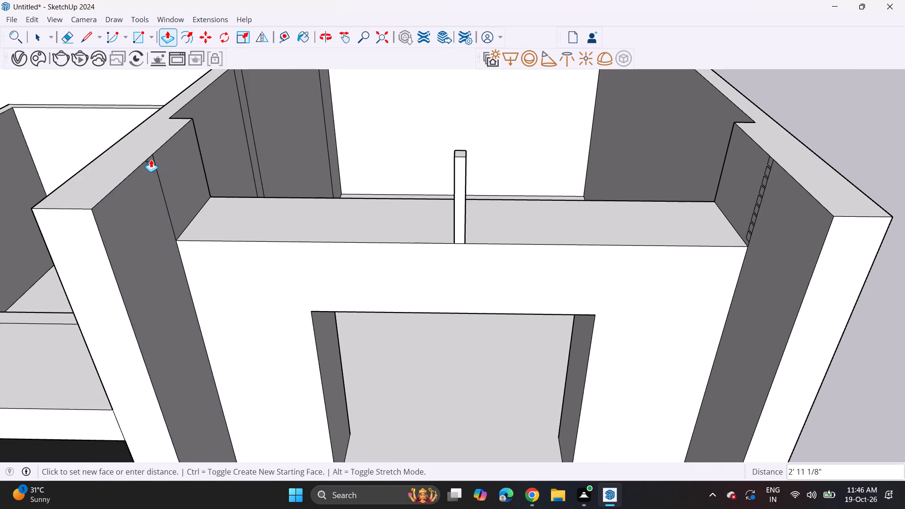
Extrude the stacked small profiles on the end block's side wall 18' 1 7/16" to the opposite wall, forming nine horizontal railing bars.
left_click(772, 162)
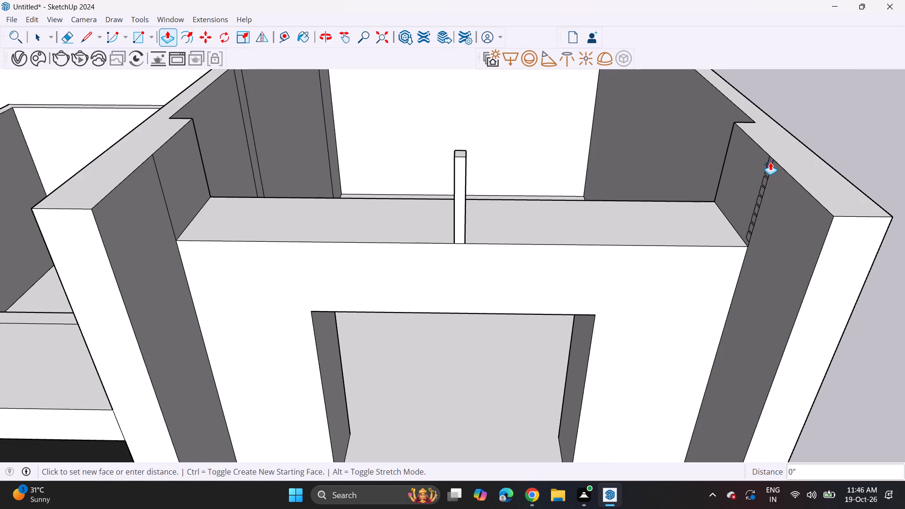
left_click(154, 172)
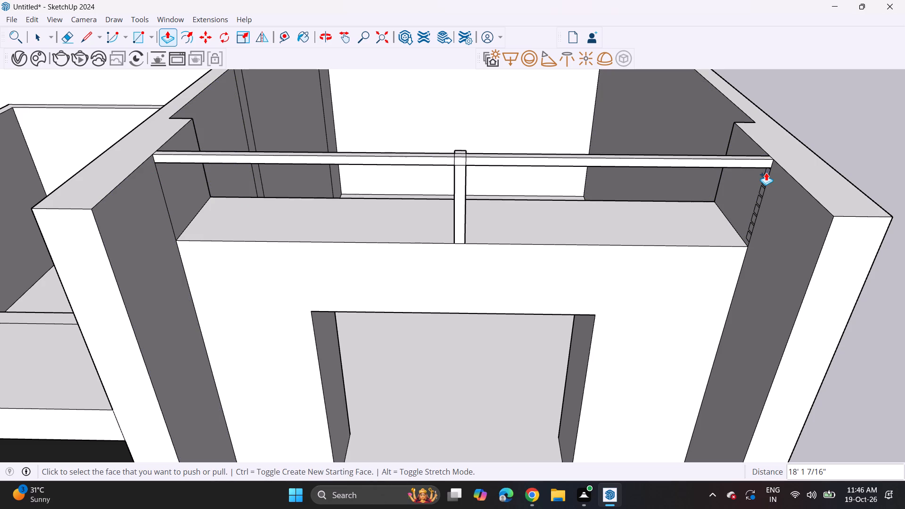
double_click(766, 172)
double_click(764, 182)
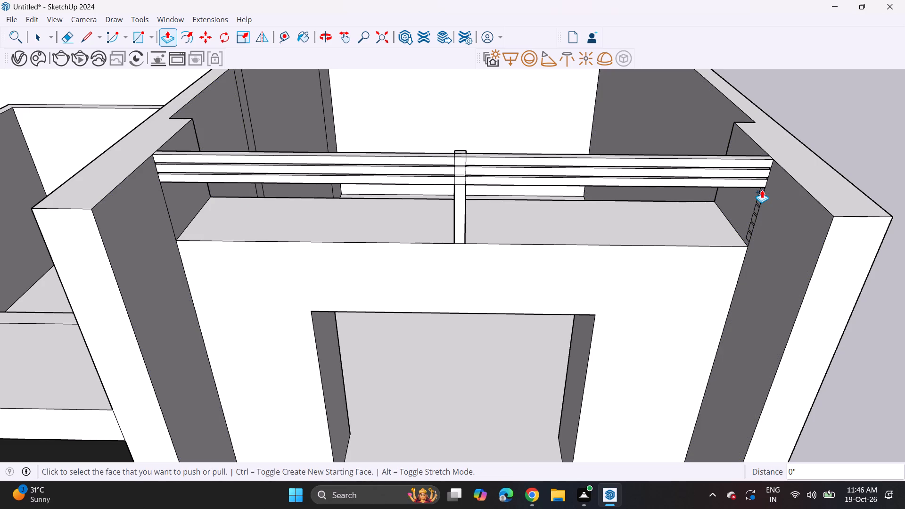
double_click(762, 190)
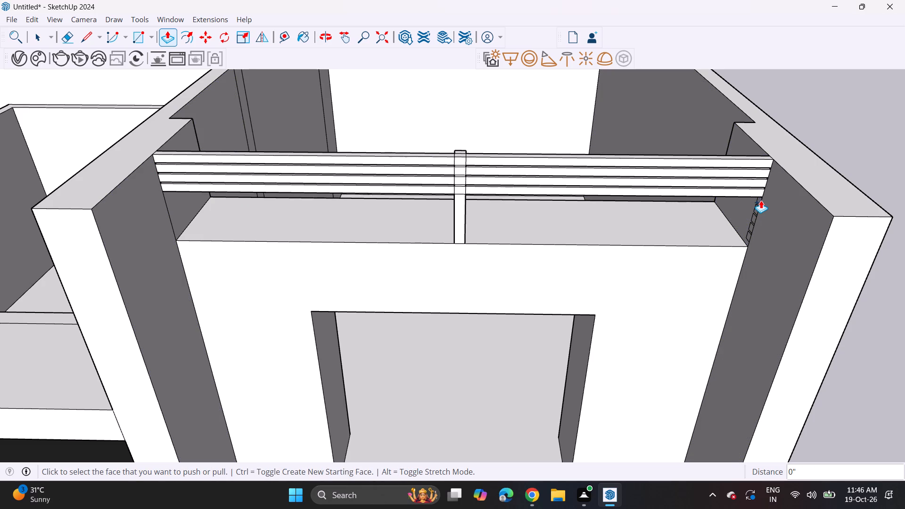
double_click(761, 200)
double_click(756, 211)
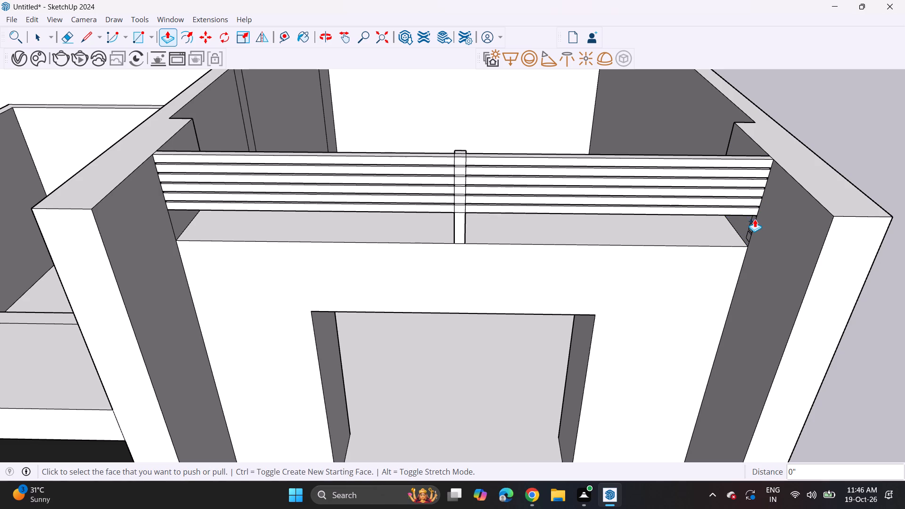
double_click(755, 219)
double_click(752, 229)
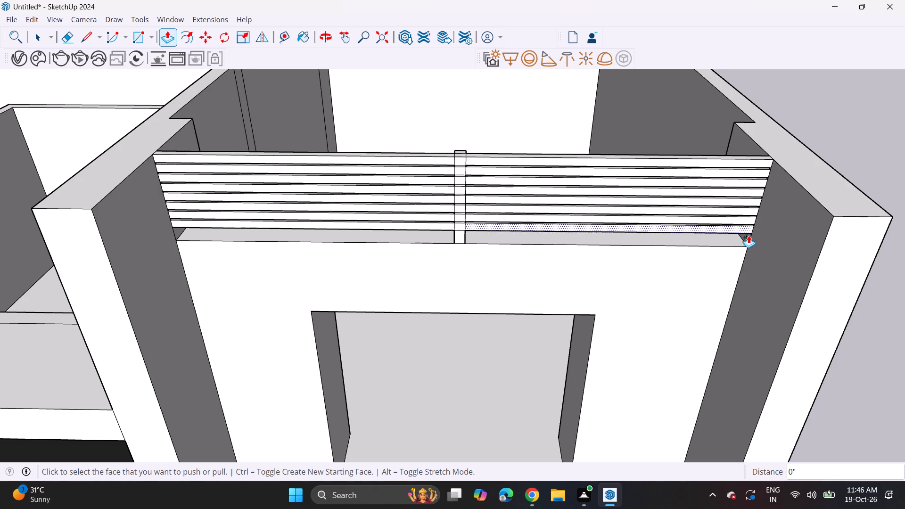
double_click(747, 238)
Erase the horizontal bar edges crossing the front face of the railing's central post, from the top bar down to the lowest.
middle_click_drag(742, 264, 769, 164)
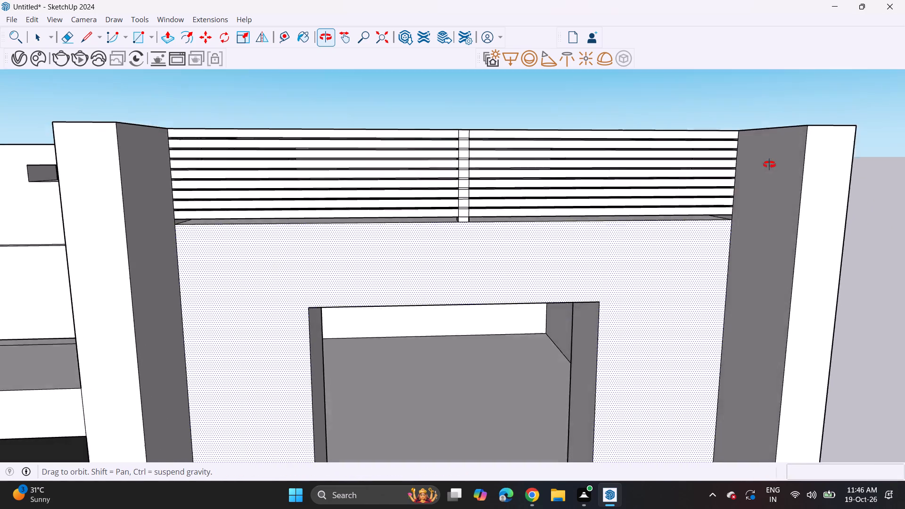
middle_click_drag(769, 164, 775, 146)
scroll(743, 194, "down", 4)
scroll(722, 241, "down", 4)
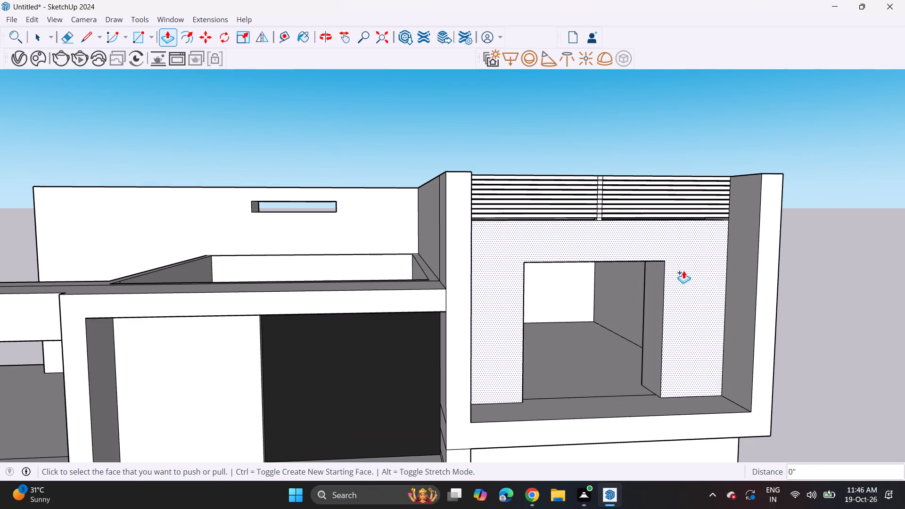
scroll(681, 272, "down", 3)
middle_click_drag(667, 296, 661, 275)
scroll(658, 277, "down", 3)
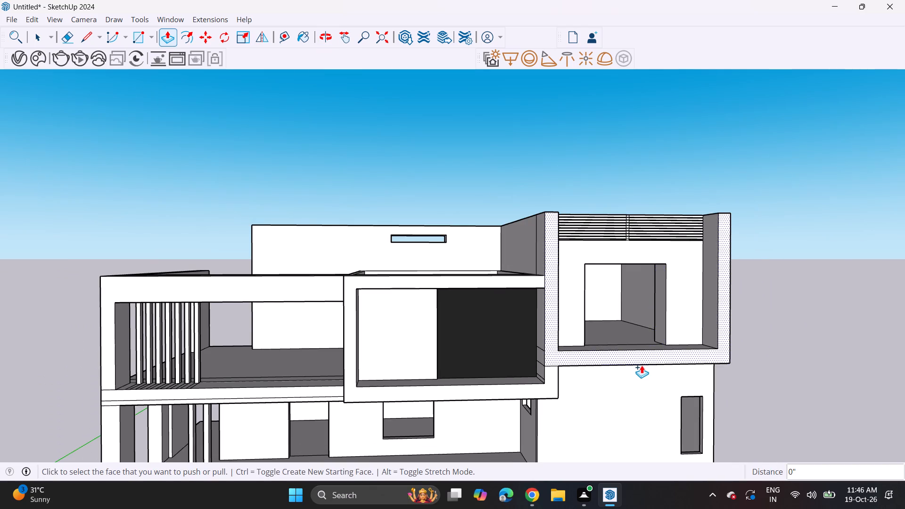
middle_click_drag(641, 365, 651, 352, "shift")
scroll(645, 189, "up", 4)
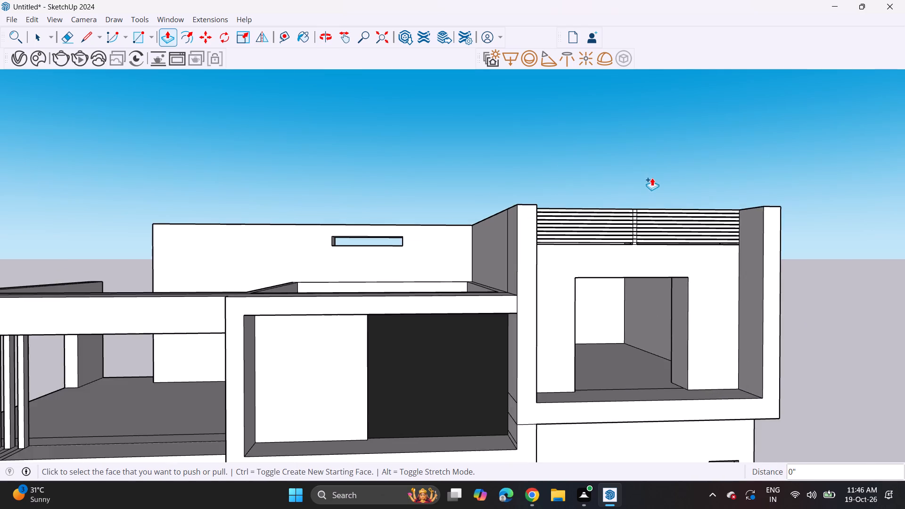
scroll(650, 181, "up", 6)
scroll(621, 230, "up", 19)
scroll(622, 237, "up", 5)
left_click_drag(72, 37, 75, 41)
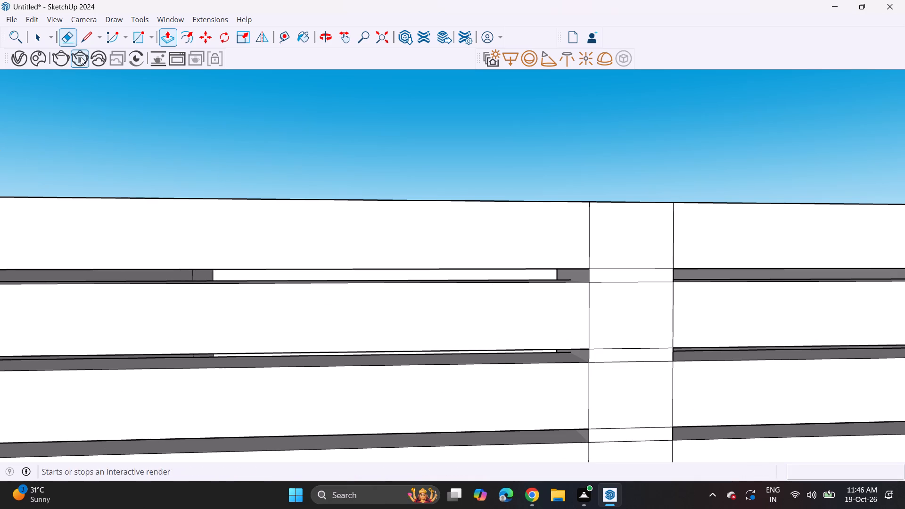
left_click_drag(629, 235, 628, 385)
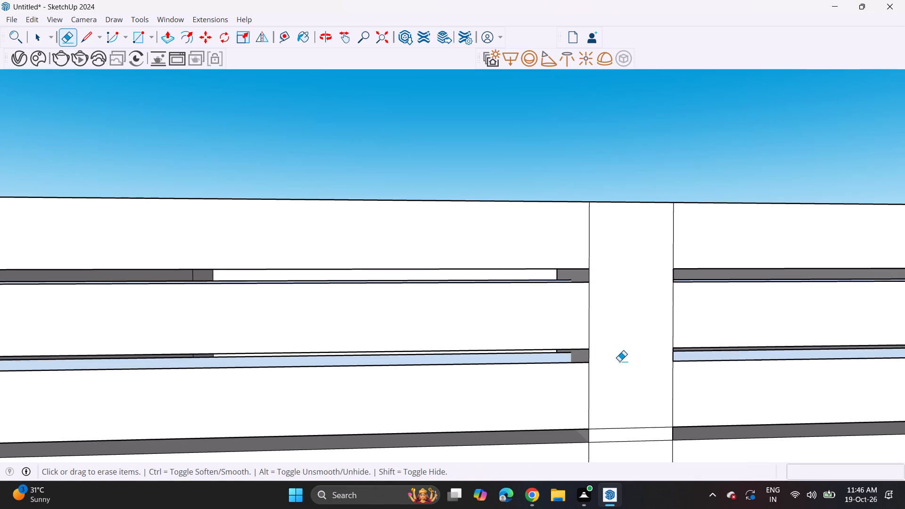
scroll(619, 361, "down", 3)
middle_click_drag(626, 392, 609, 217, "shift")
left_click_drag(605, 189, 618, 431)
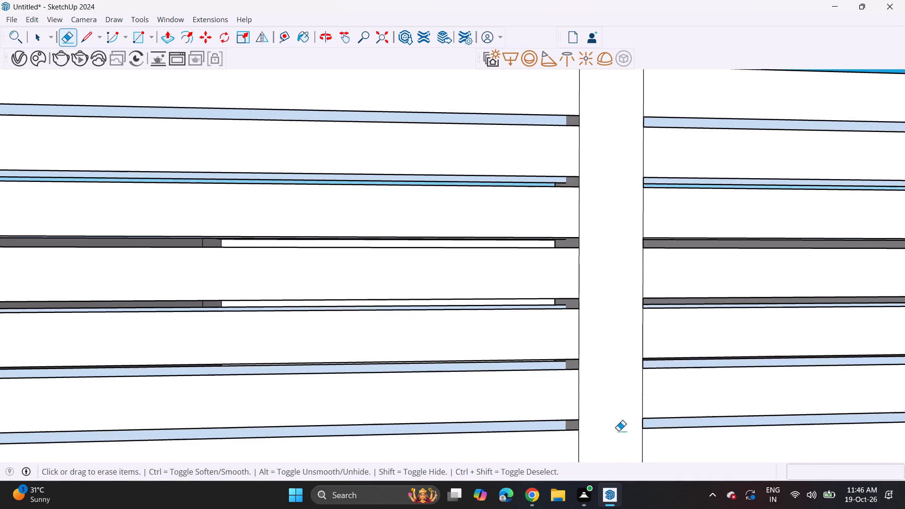
scroll(608, 376, "down", 5)
left_click_drag(606, 395, 606, 453)
middle_click_drag(608, 431, 589, 181, "shift")
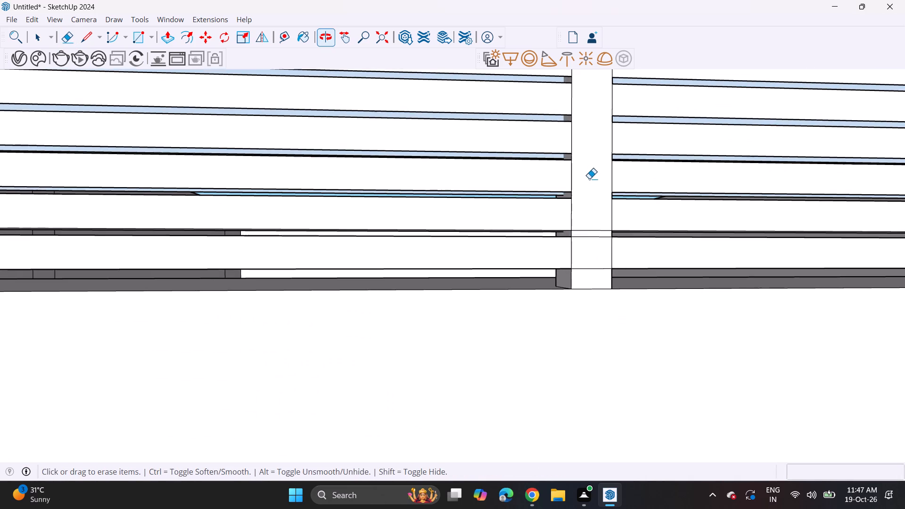
left_click_drag(585, 227, 592, 265)
left_click_drag(592, 266, 592, 273)
left_click(592, 278)
Examine the whole front elevation of the villa with the new bar railing on the end block.
scroll(592, 278, "down", 17)
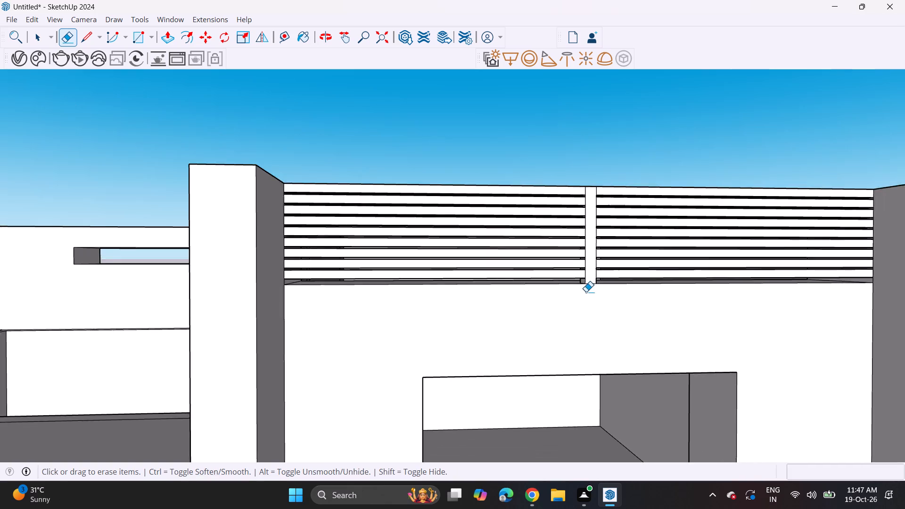
scroll(586, 292, "down", 5)
middle_click_drag(563, 342, 586, 323, "shift")
scroll(616, 300, "down", 3)
scroll(566, 361, "down", 6)
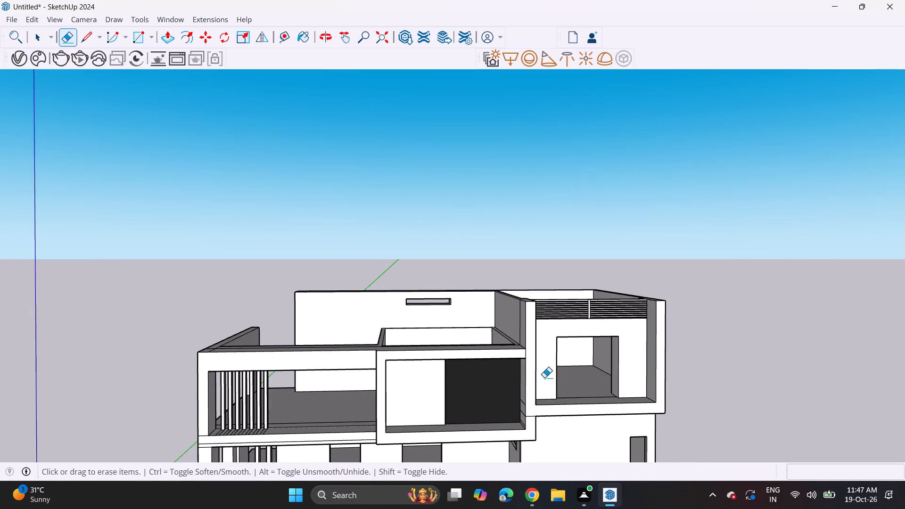
middle_click_drag(547, 376, 602, 254, "shift")
middle_click_drag(646, 289, 600, 268)
middle_click_drag(549, 270, 592, 288, "shift")
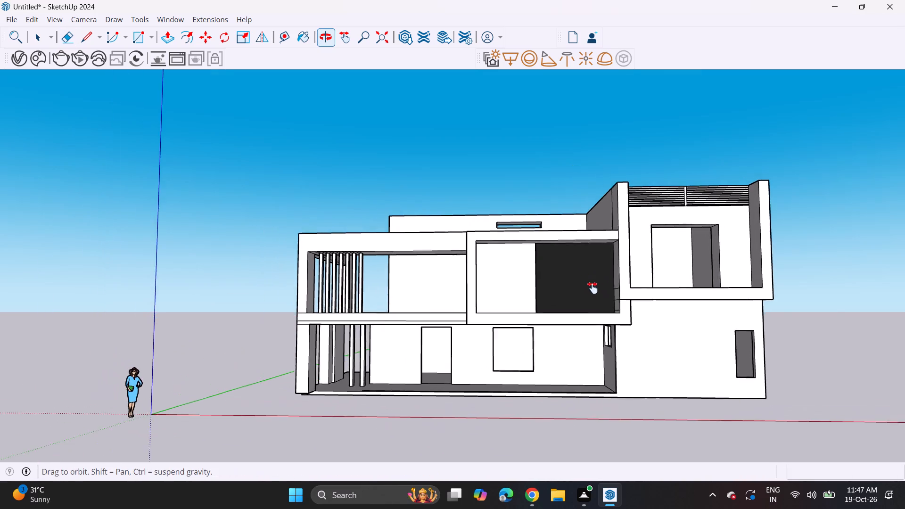
middle_click_drag(592, 288, 596, 294, "shift")
key("space")
left_click(663, 165)
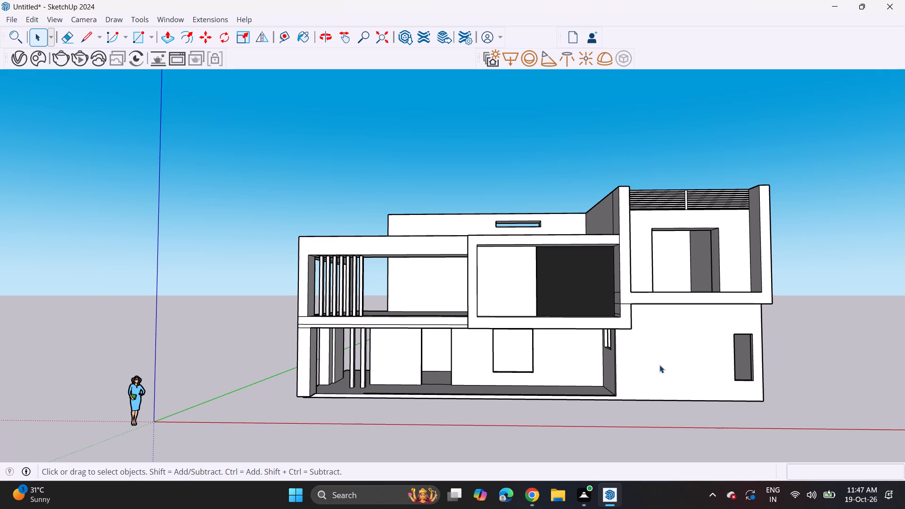
Draw a full-height rectangle about 4' 5 11/16" by 13' 6 9/16" on the end block's ground-floor wall, beside the veranda corner.
scroll(659, 365, "up", 2)
middle_click_drag(658, 362, 577, 321)
scroll(628, 274, "up", 2)
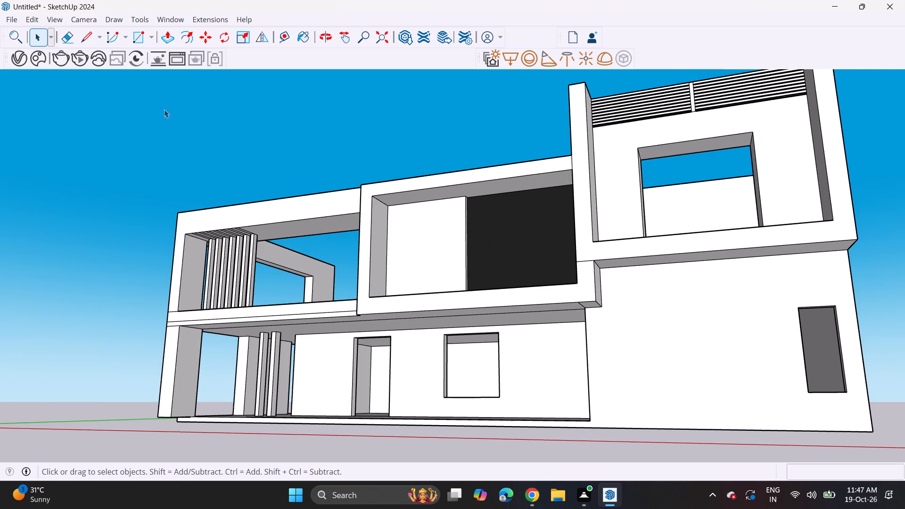
left_click(136, 33)
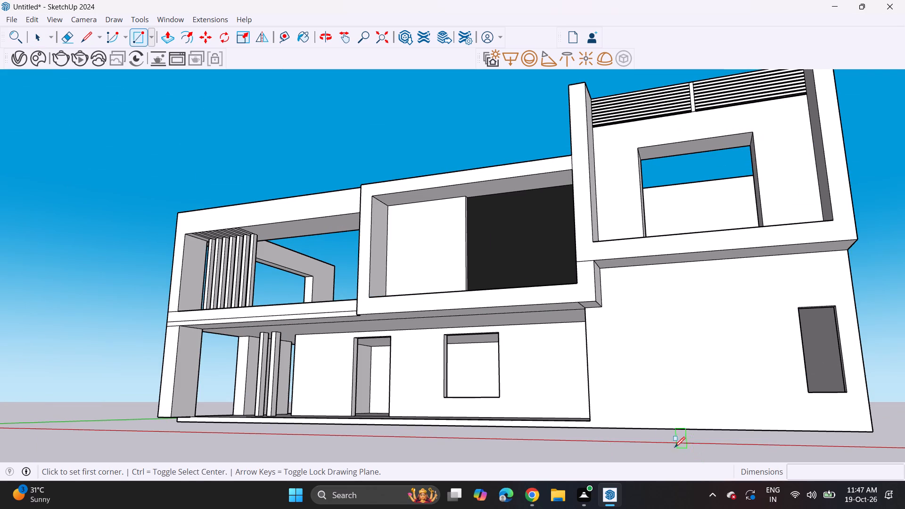
left_click(596, 422)
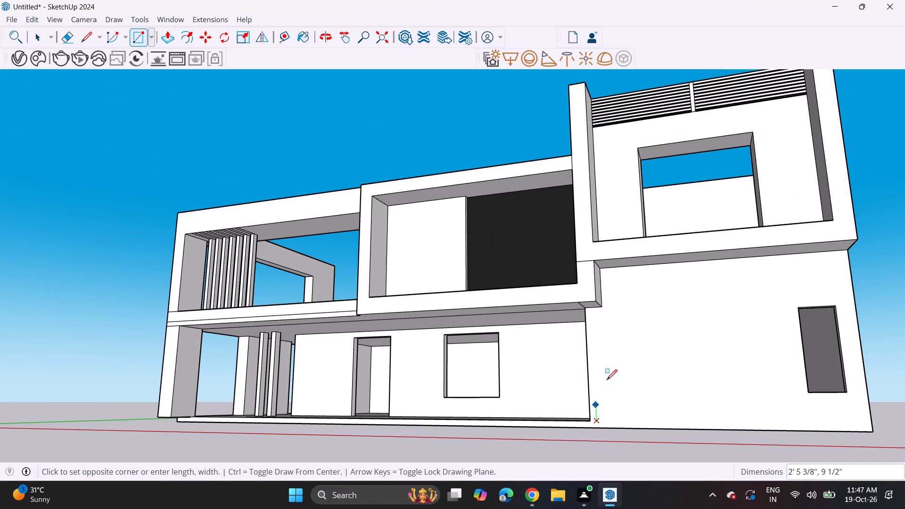
left_click(641, 269)
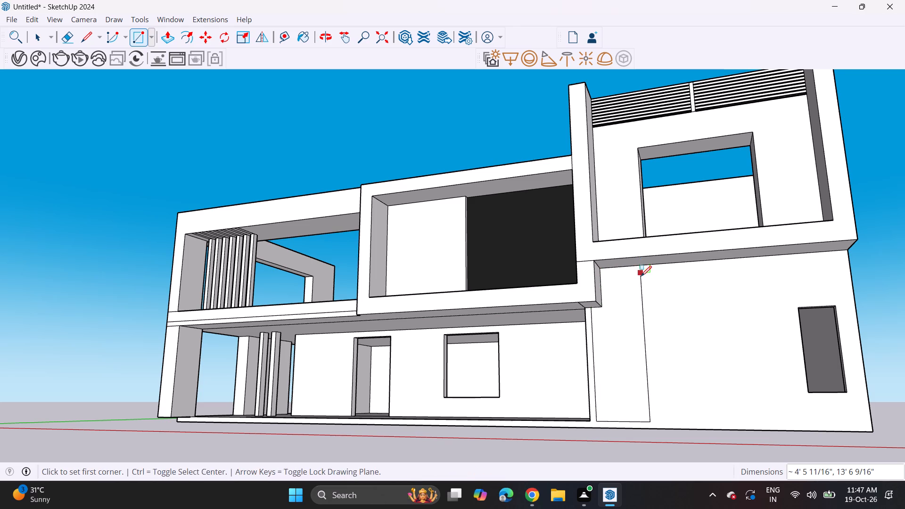
Recess the tall rectangular panel on the ground-floor wall by 1 1/4".
middle_click_drag(641, 278, 635, 333)
left_click(166, 42)
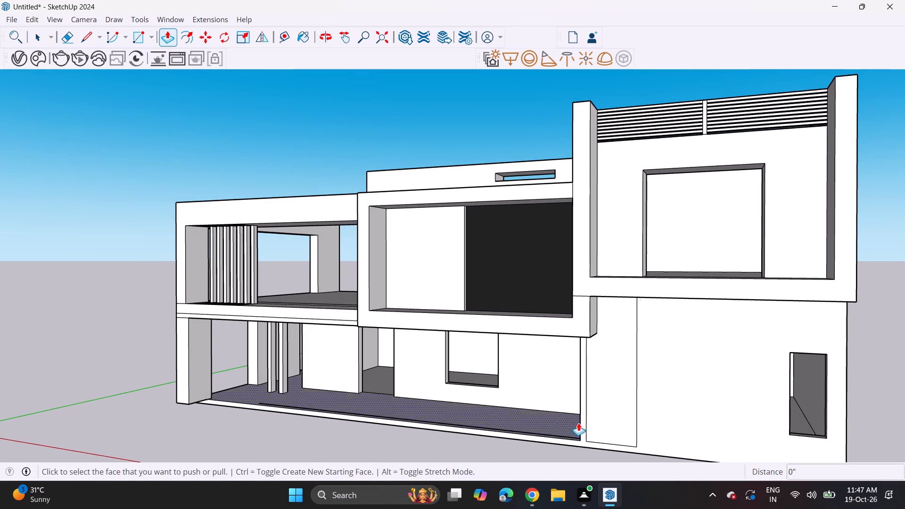
left_click(607, 428)
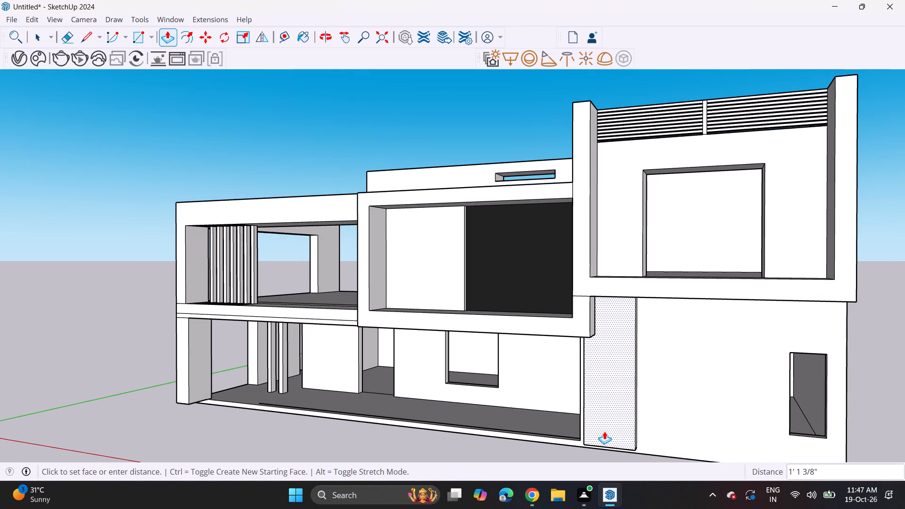
scroll(604, 431, "up", 5)
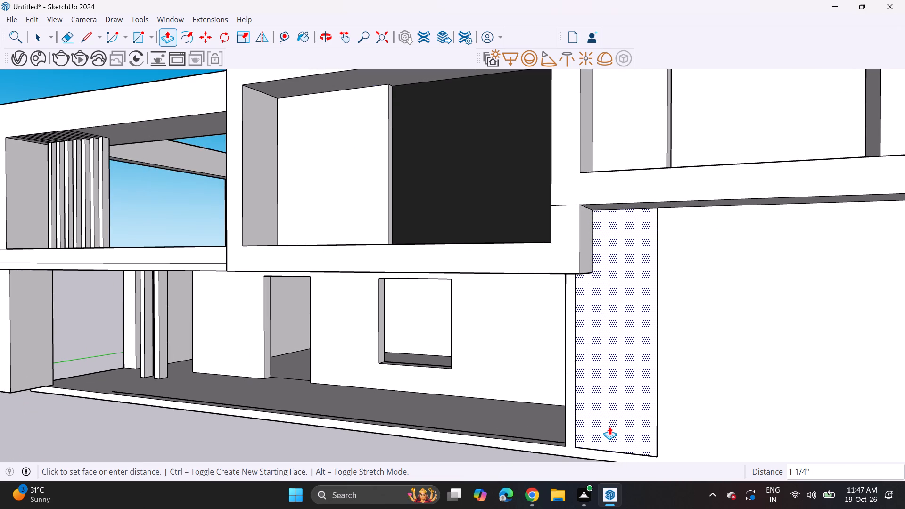
left_click(609, 427)
Draw a narrow vertical strip 13' 6 9/16" high inside the recessed panel, along its edge farthest from the veranda.
middle_click_drag(619, 416, 786, 369)
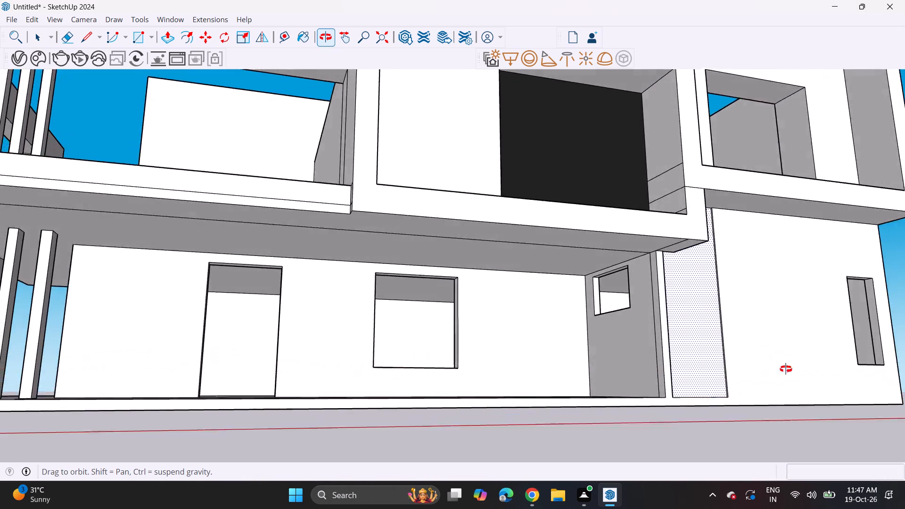
middle_click_drag(786, 369, 742, 370)
scroll(734, 360, "down", 2)
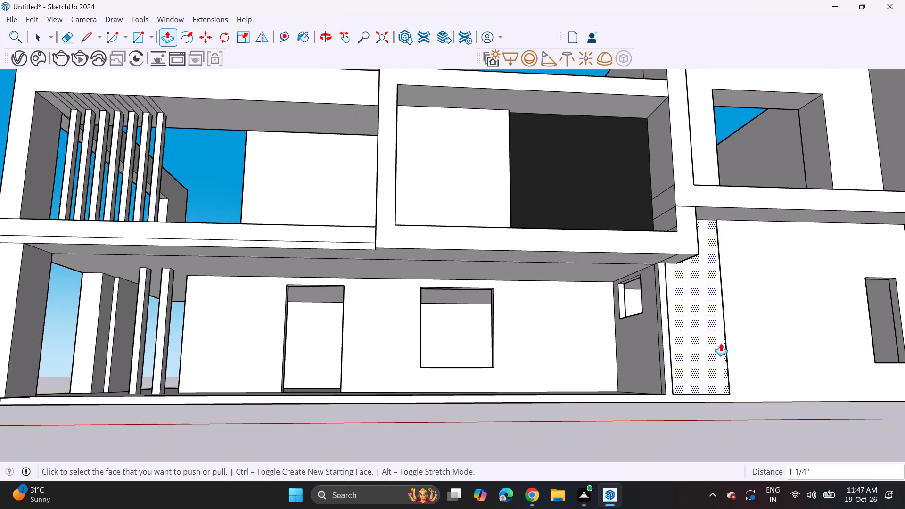
middle_click_drag(721, 343, 501, 325)
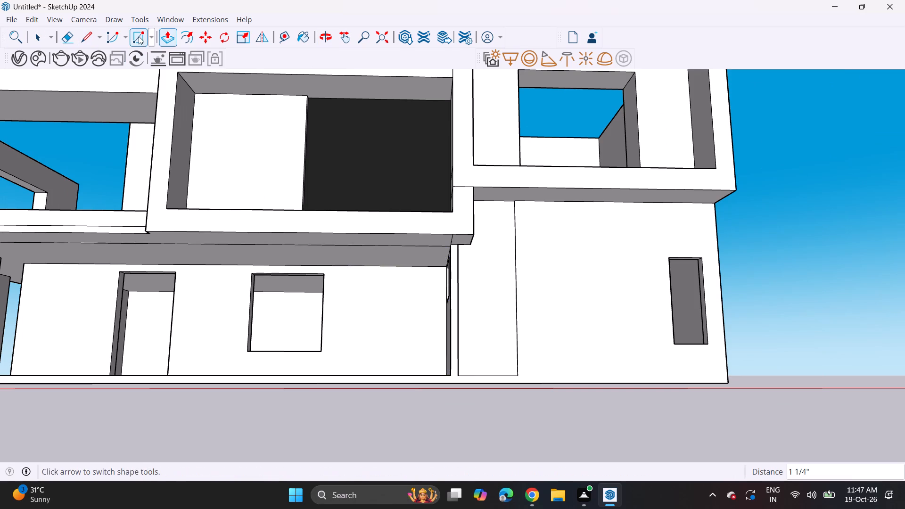
left_click(139, 36)
middle_click_drag(430, 176, 430, 235)
scroll(528, 323, "up", 4)
scroll(502, 286, "up", 4)
middle_click_drag(497, 250, 509, 189)
scroll(510, 186, "up", 1)
middle_click_drag(509, 189, 510, 182)
scroll(512, 117, "up", 18)
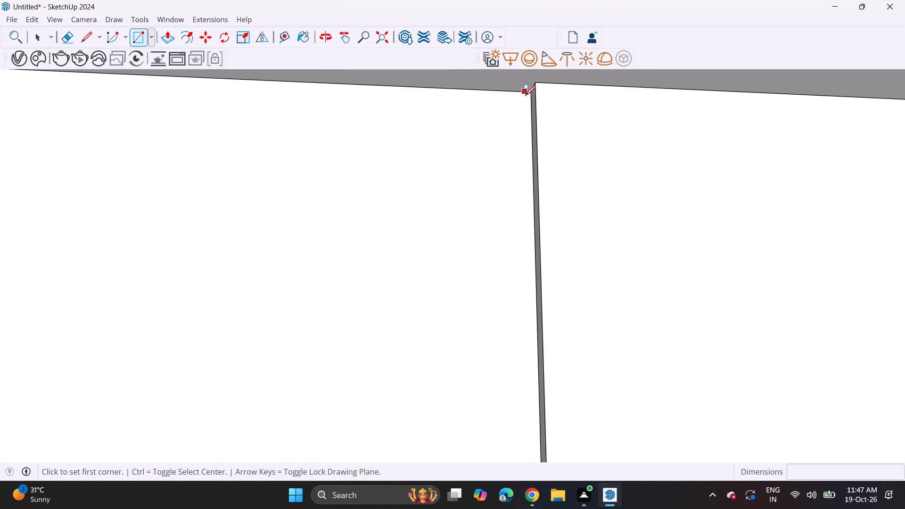
left_click(530, 93)
scroll(444, 284, "down", 13)
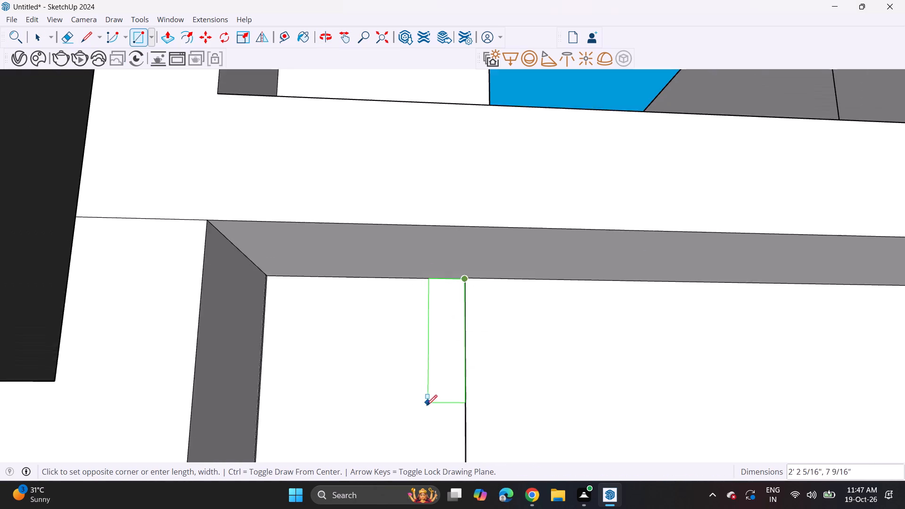
scroll(427, 405, "down", 12)
middle_click_drag(411, 449, 436, 87)
middle_click_drag(445, 109, 445, 199)
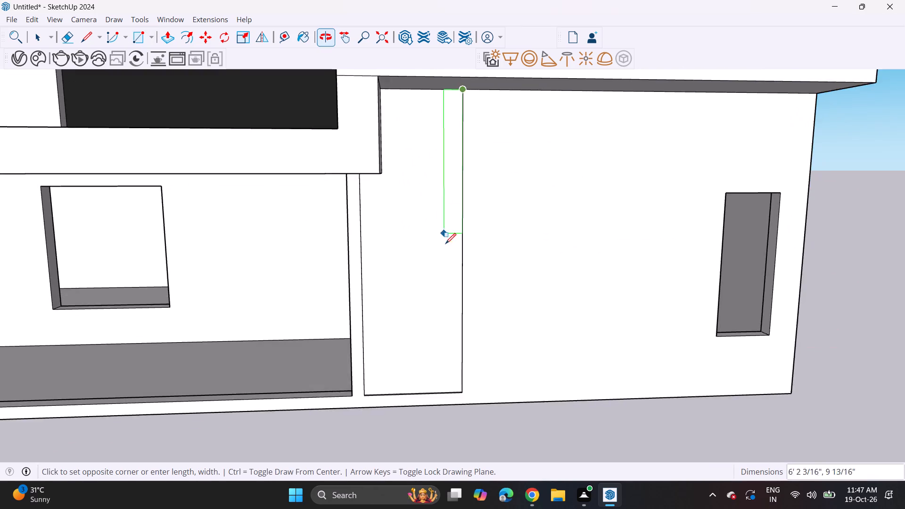
scroll(437, 353, "up", 4)
scroll(442, 396, "up", 14)
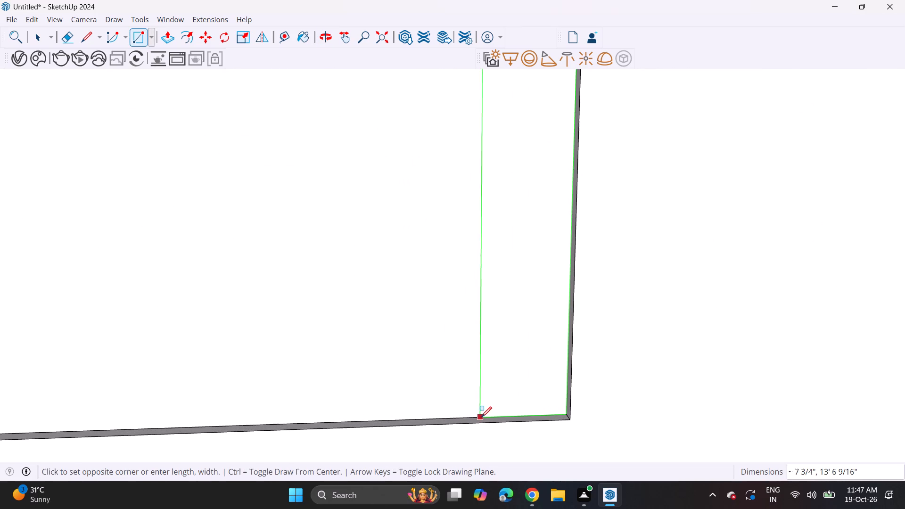
left_click(493, 417)
Copy the vertical strip four times toward the veranda along the recessed panel's bottom edge, spaced about 8 7/16" apart.
key("space")
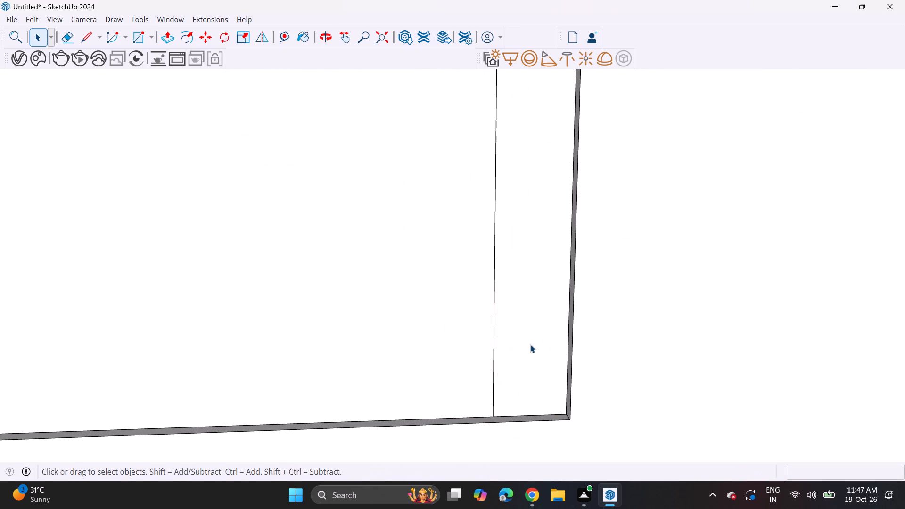
double_click(530, 345)
key("m")
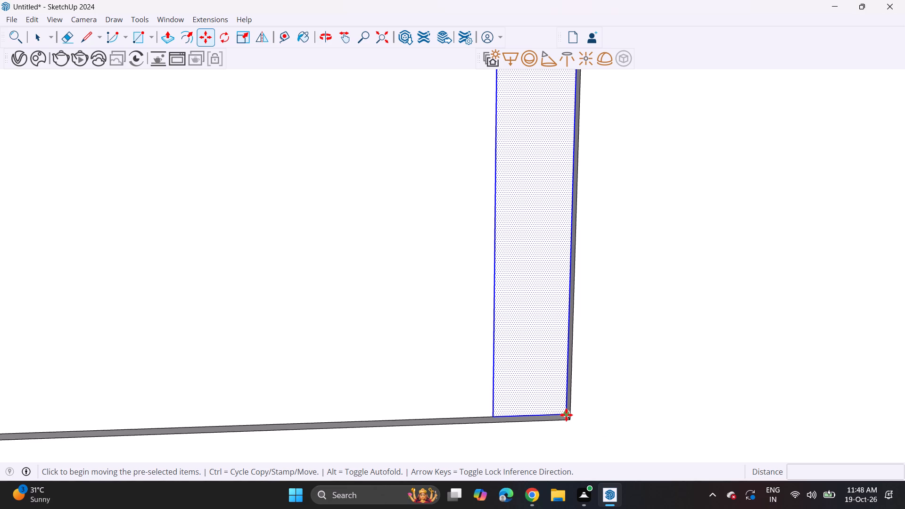
left_click(566, 415)
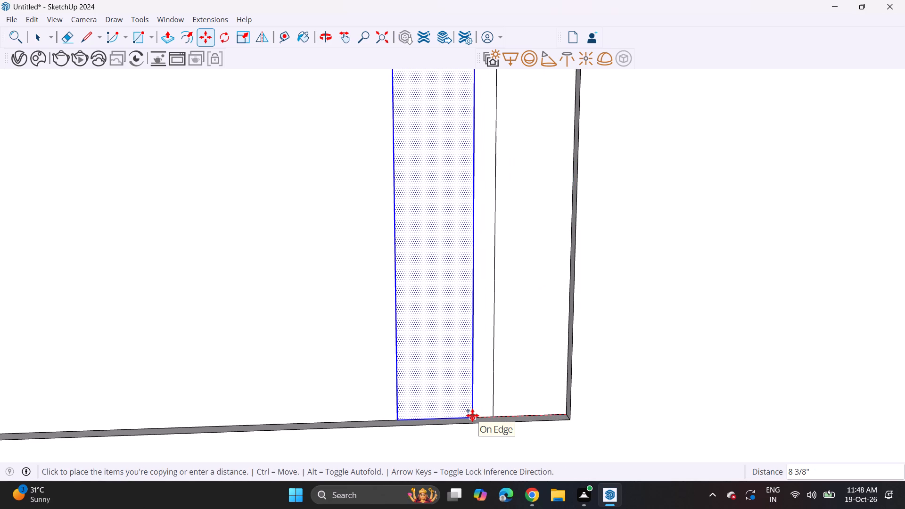
left_click(472, 415)
left_click(499, 415)
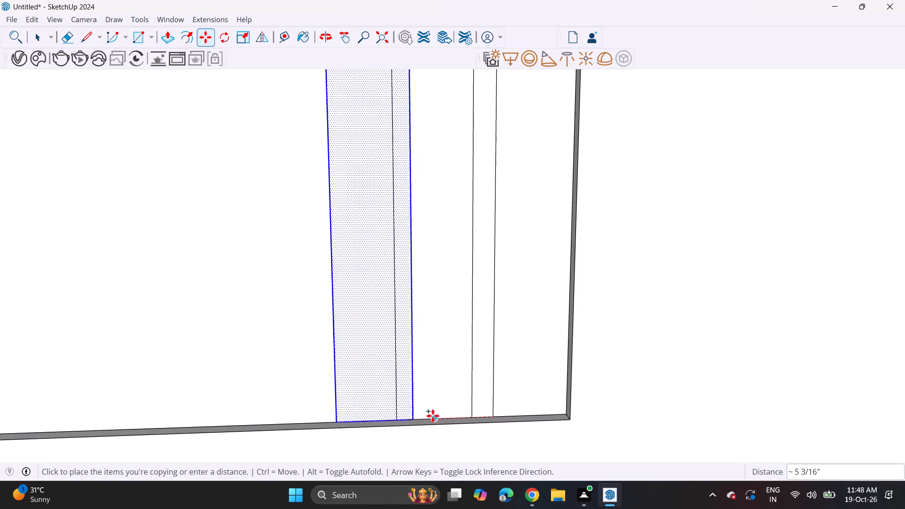
left_click(397, 421)
left_click(397, 420)
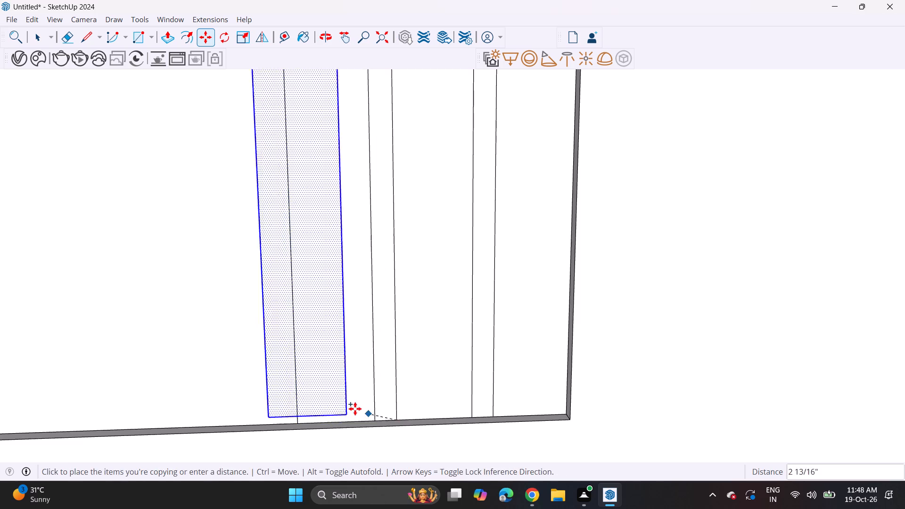
middle_click_drag(354, 409, 548, 369, "shift")
left_click(493, 383)
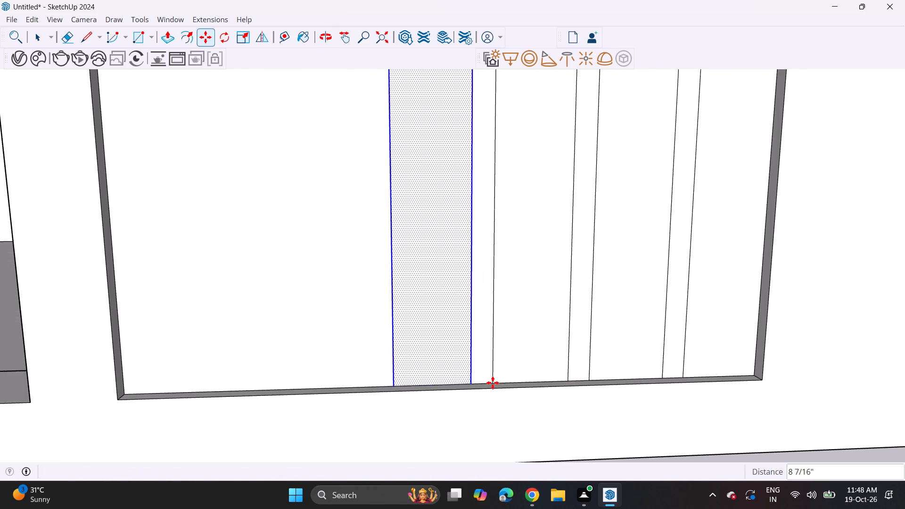
left_click(490, 382)
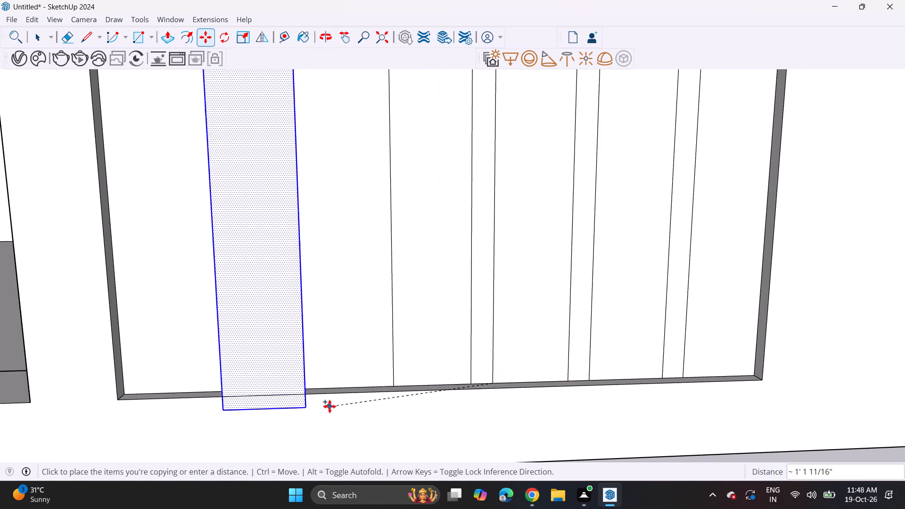
left_click(395, 385)
left_click(392, 388)
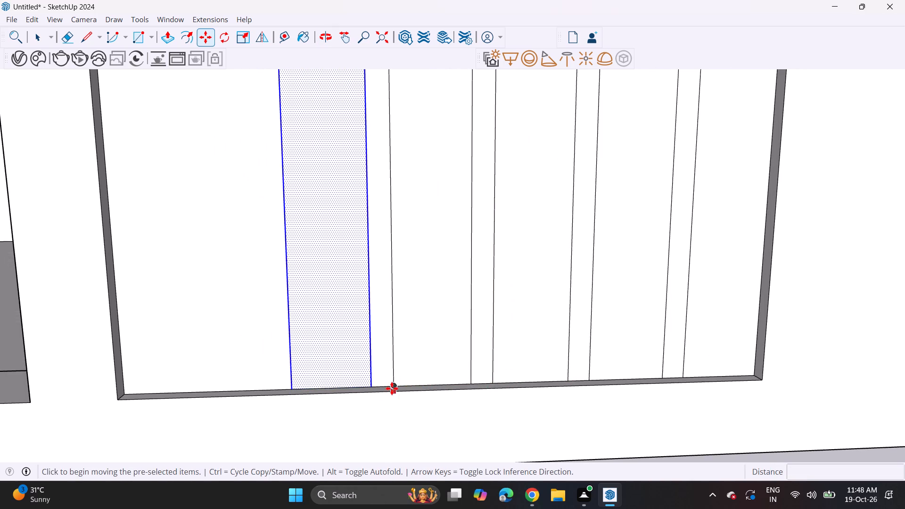
key("space")
Copy the last strip two more times at about 8 7/16" spacing to fill the rest of the recessed panel toward the veranda.
left_click(360, 374)
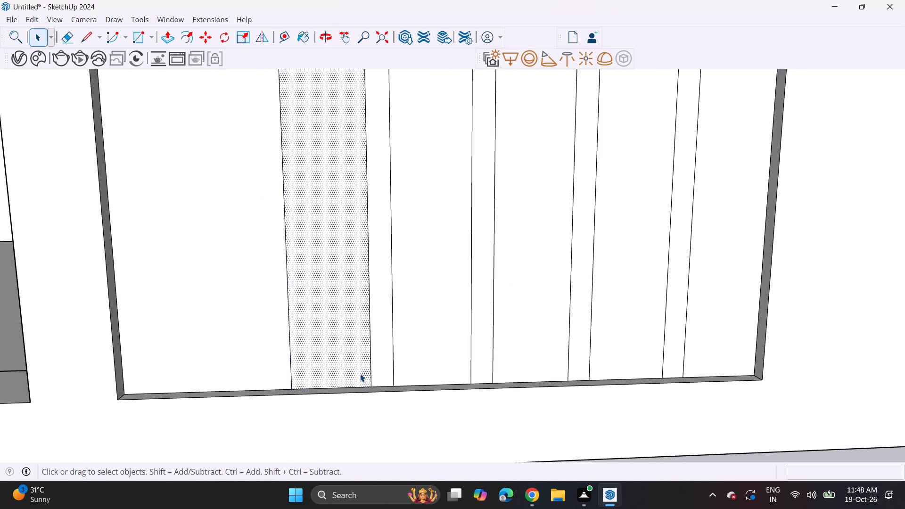
double_click(360, 374)
left_click(362, 415)
double_click(357, 369)
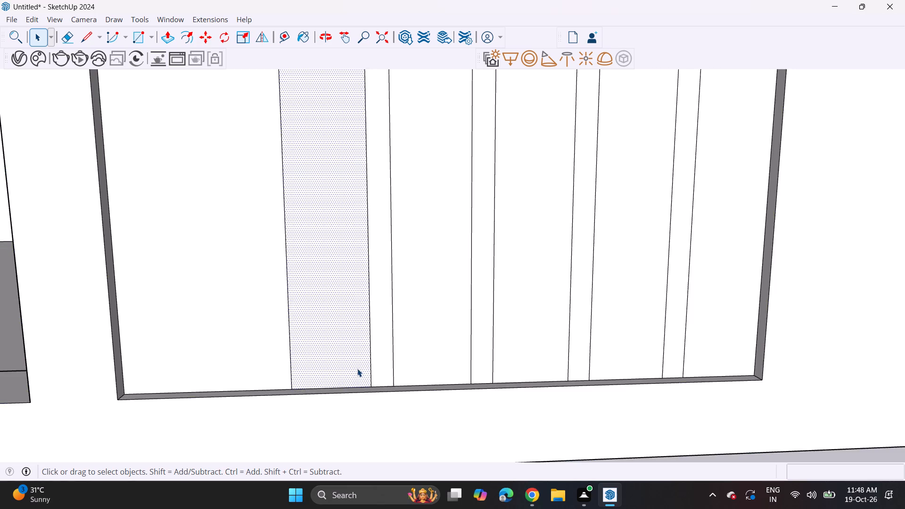
key("m")
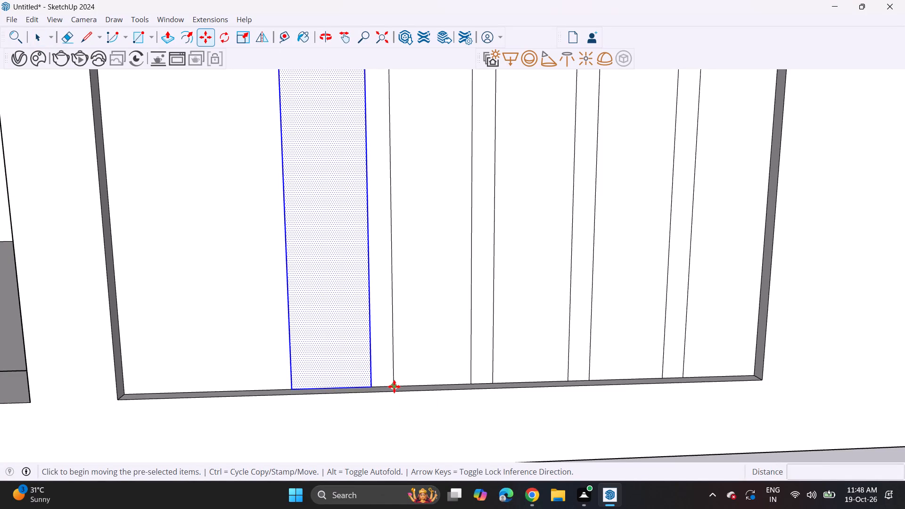
left_click(394, 386)
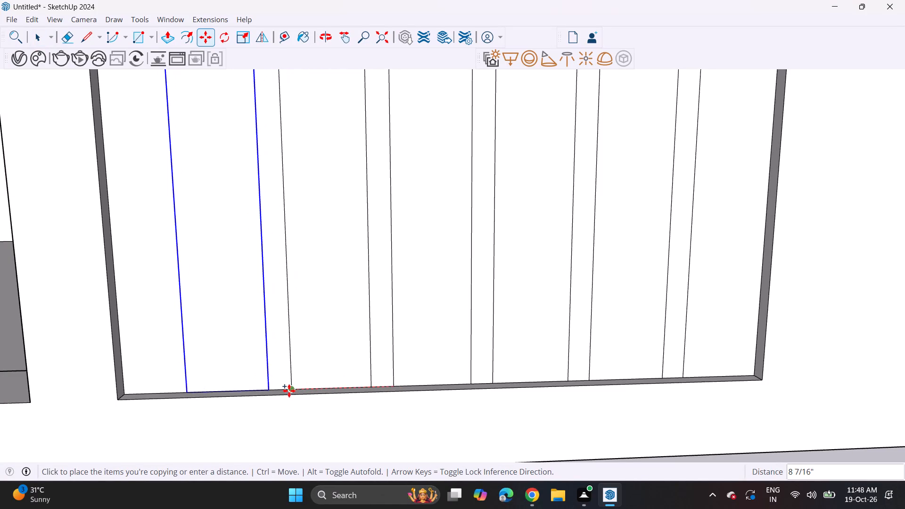
left_click(289, 391)
left_click(294, 390)
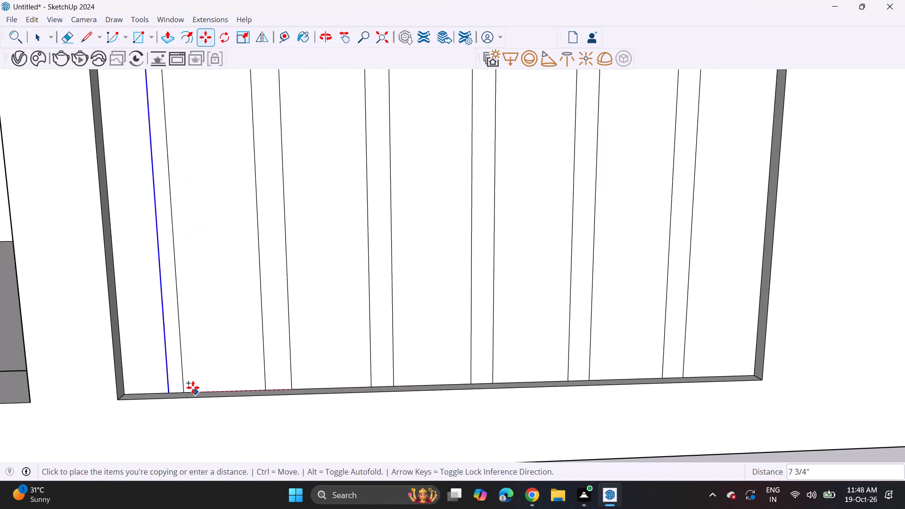
left_click(185, 387)
Pull the strip farthest from the veranda out of the recessed panel by 7/8".
scroll(477, 230, "down", 4)
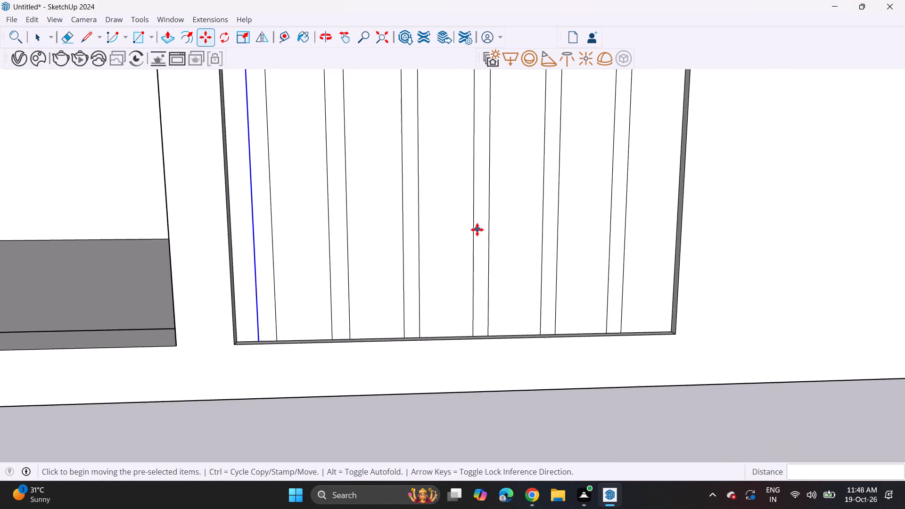
scroll(477, 230, "down", 11)
scroll(472, 200, "down", 13)
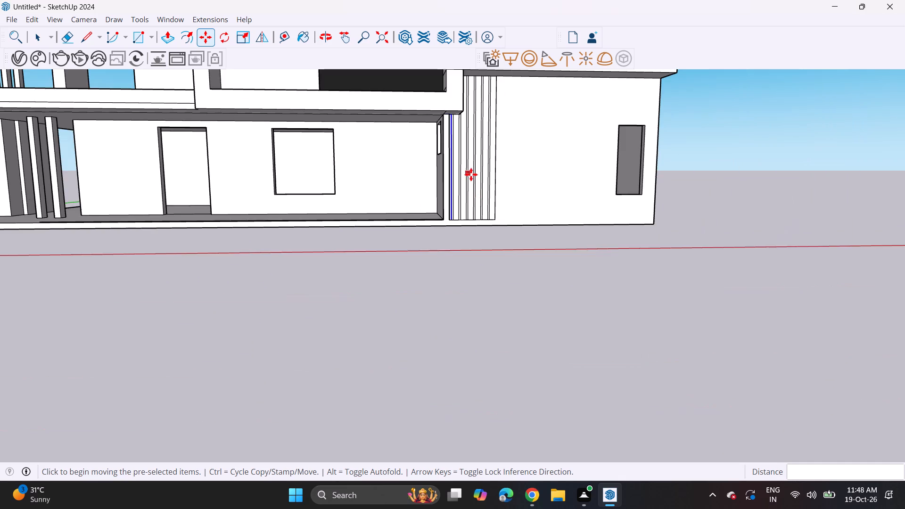
middle_click_drag(471, 174, 469, 236, "shift")
left_click(161, 32)
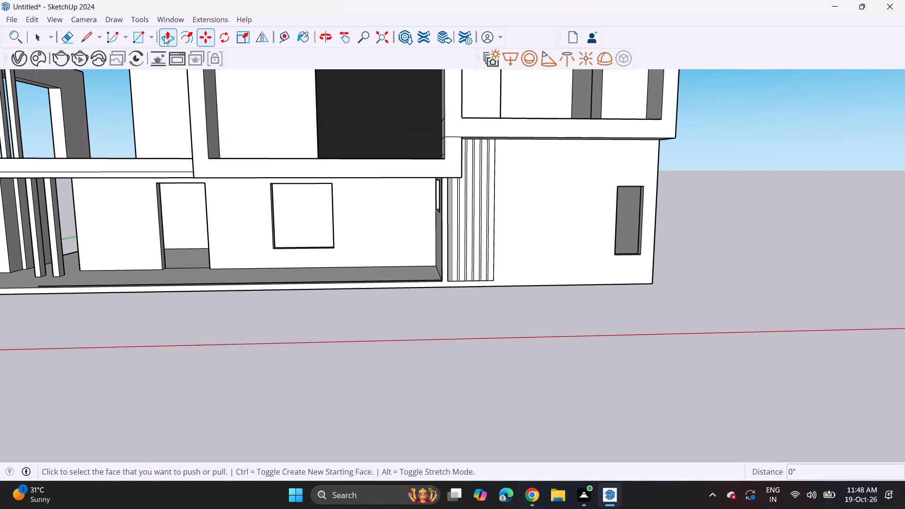
scroll(473, 270, "up", 20)
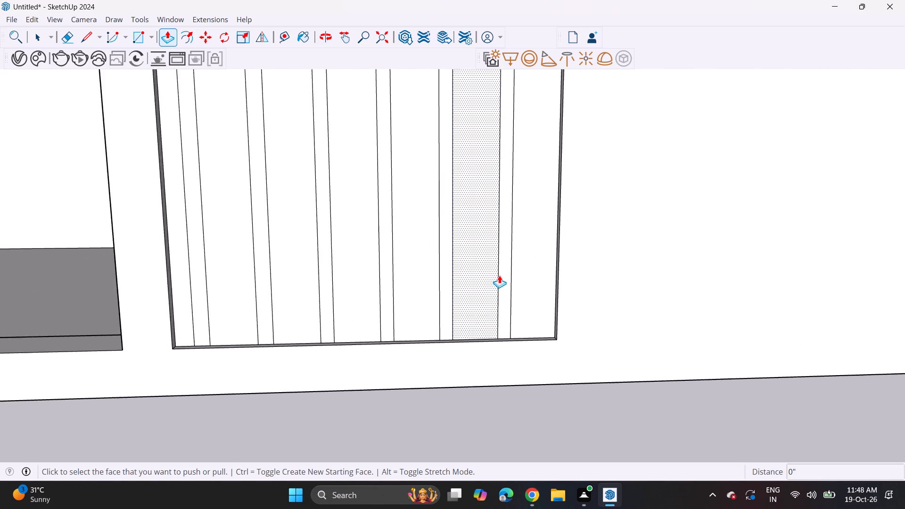
scroll(499, 275, "up", 9)
left_click(606, 347)
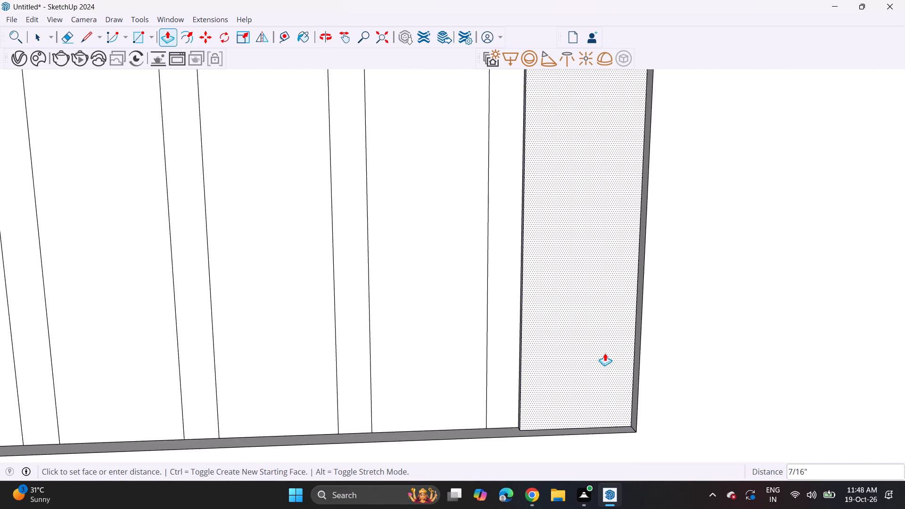
left_click(605, 358)
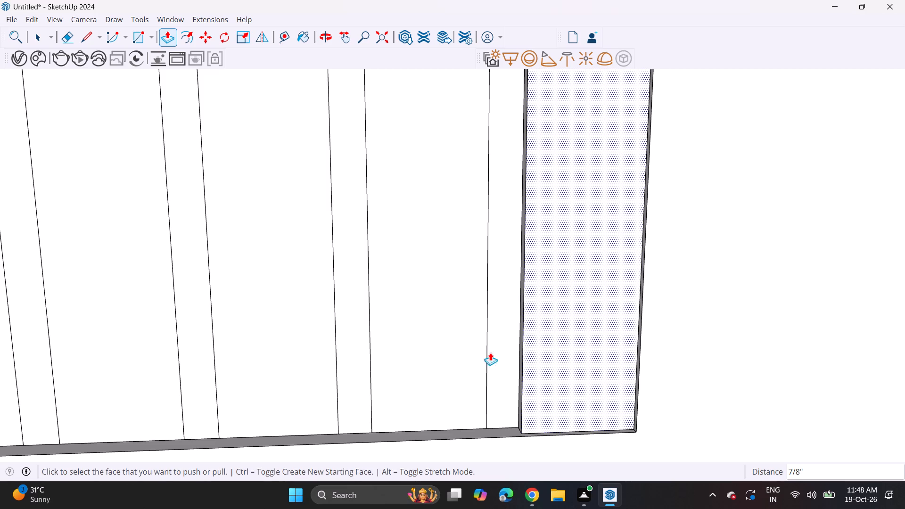
Pull the six remaining vertical strips out of the recessed panel to match the first raised strip.
double_click(436, 358)
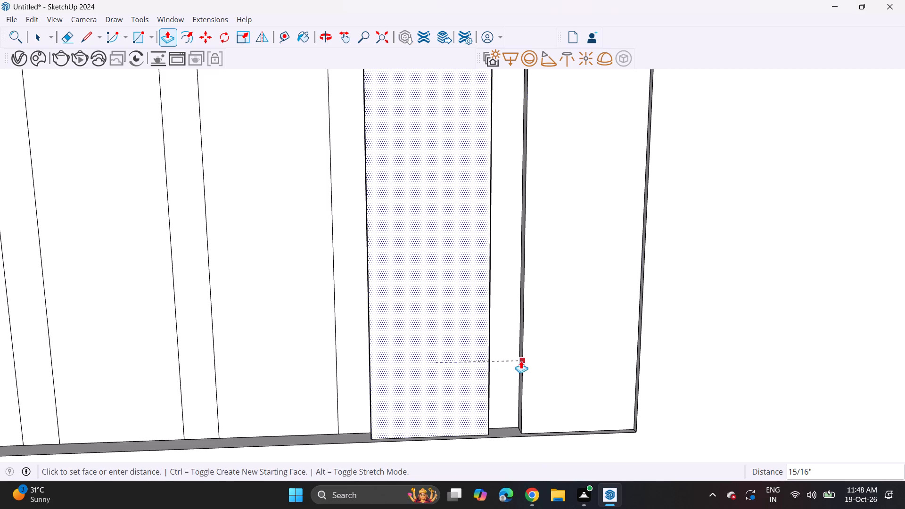
left_click(527, 359)
double_click(297, 361)
scroll(304, 353, "down", 5)
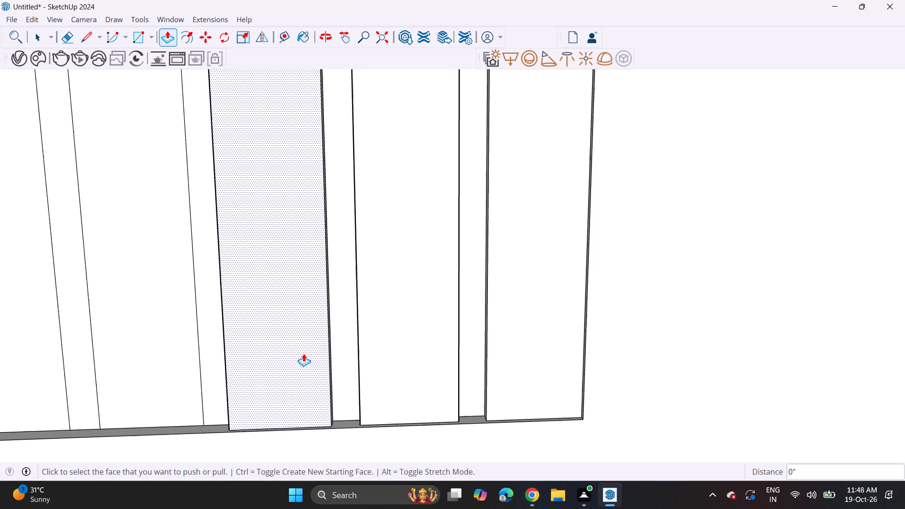
middle_click_drag(287, 376, 734, 287, "shift")
double_click(664, 271)
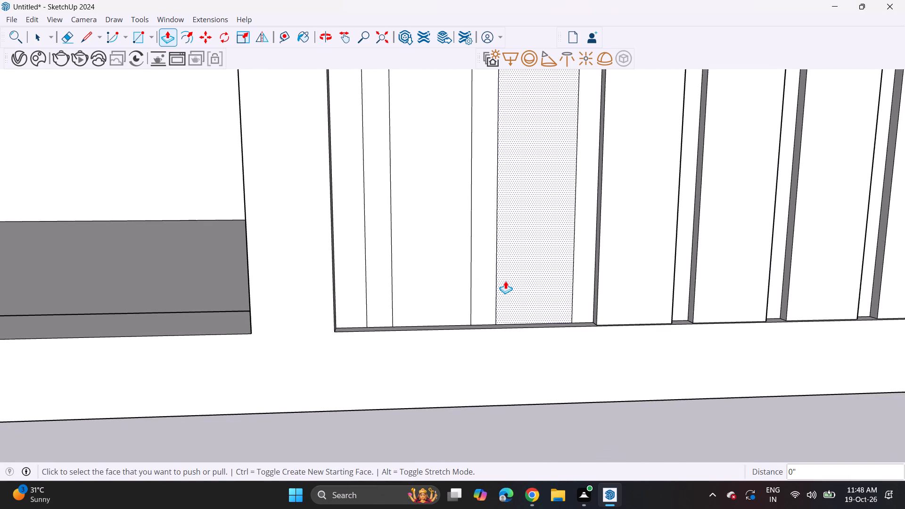
double_click(505, 281)
double_click(412, 286)
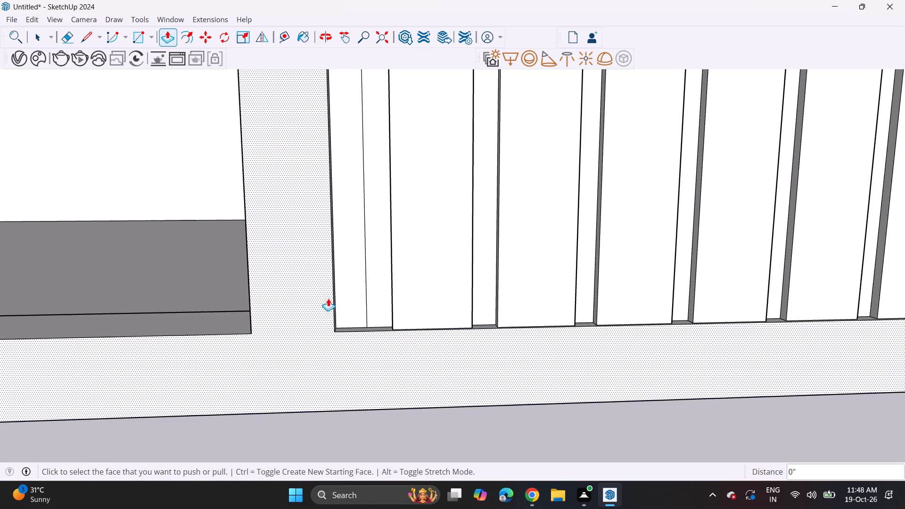
double_click(351, 294)
scroll(351, 294, "down", 14)
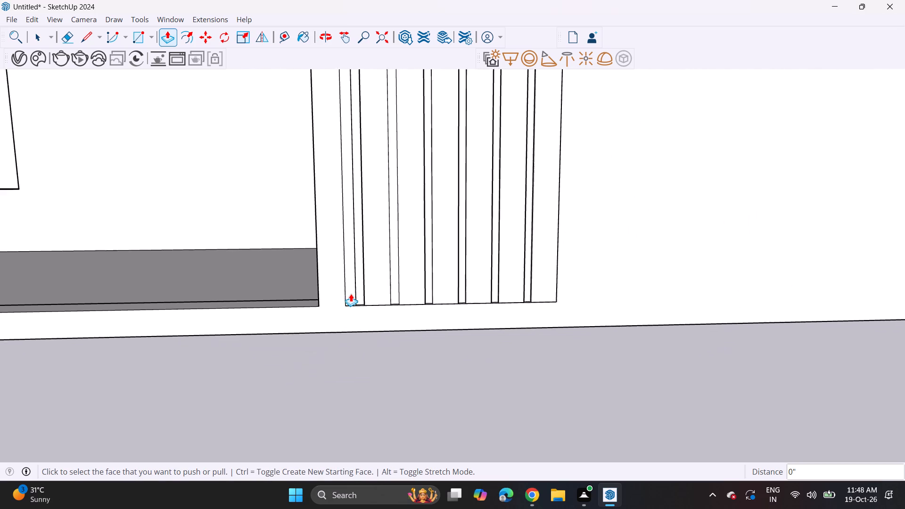
scroll(351, 294, "down", 15)
middle_click_drag(372, 246, 477, 337, "shift")
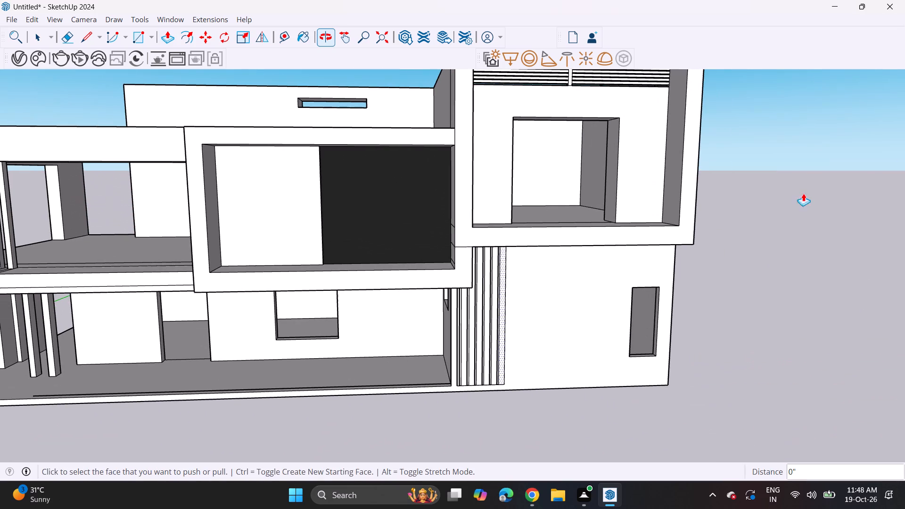
key("space")
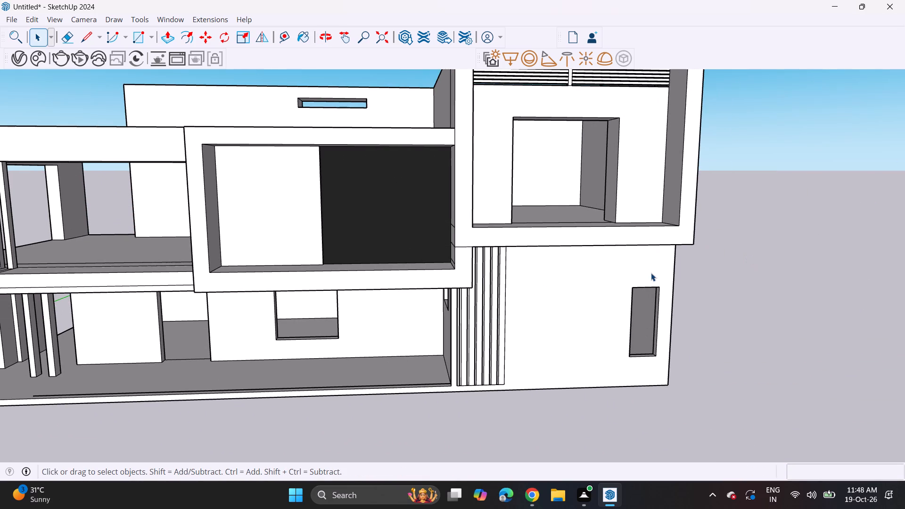
Draw a vertical line about 13' 5 1/4" down the end block's ground-floor wall from the overhang, between the strip panel and the window.
left_click(91, 35)
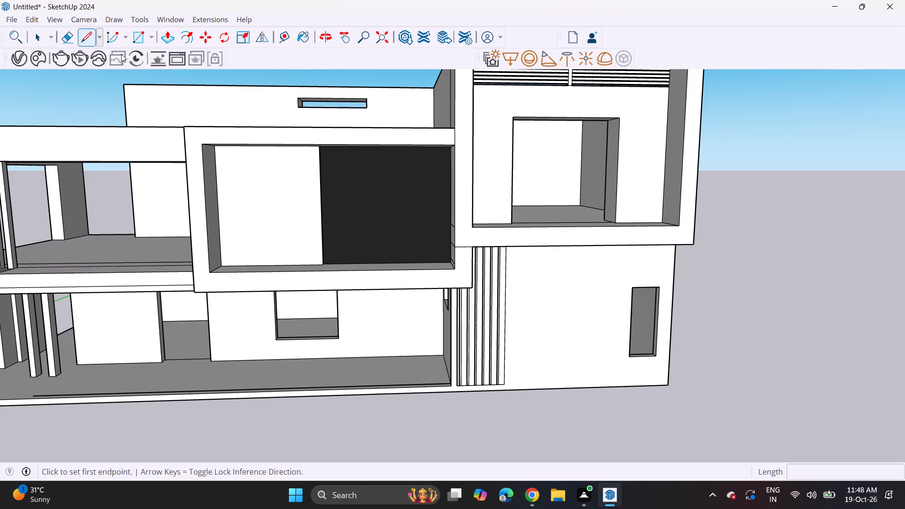
middle_click_drag(462, 267, 427, 160)
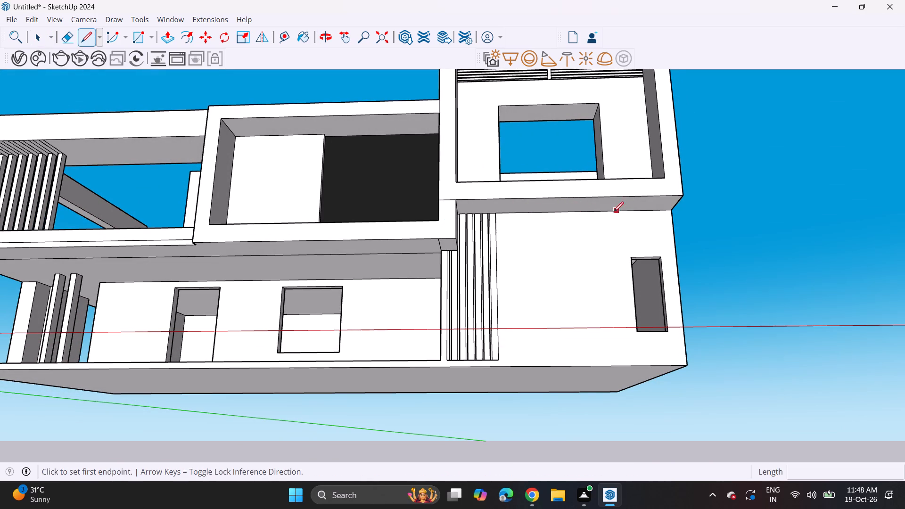
left_click(564, 212)
middle_click_drag(573, 275, 577, 321)
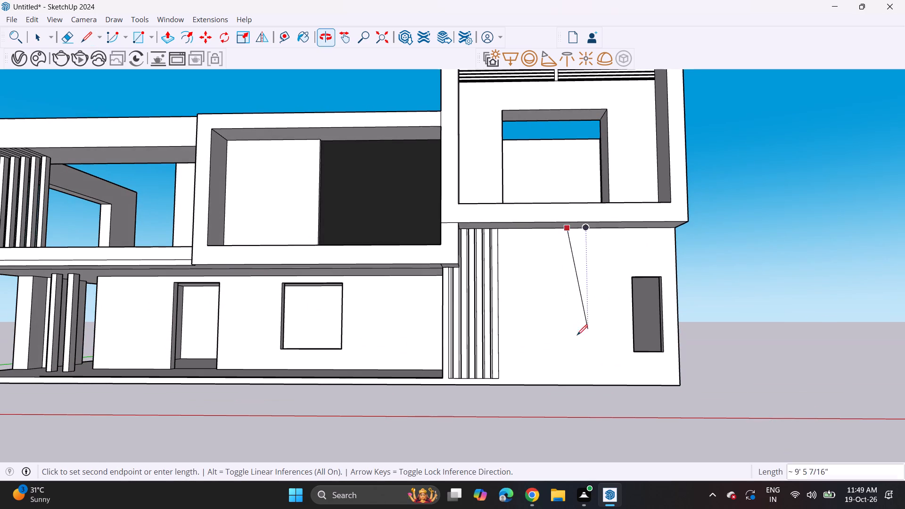
scroll(569, 384, "up", 3)
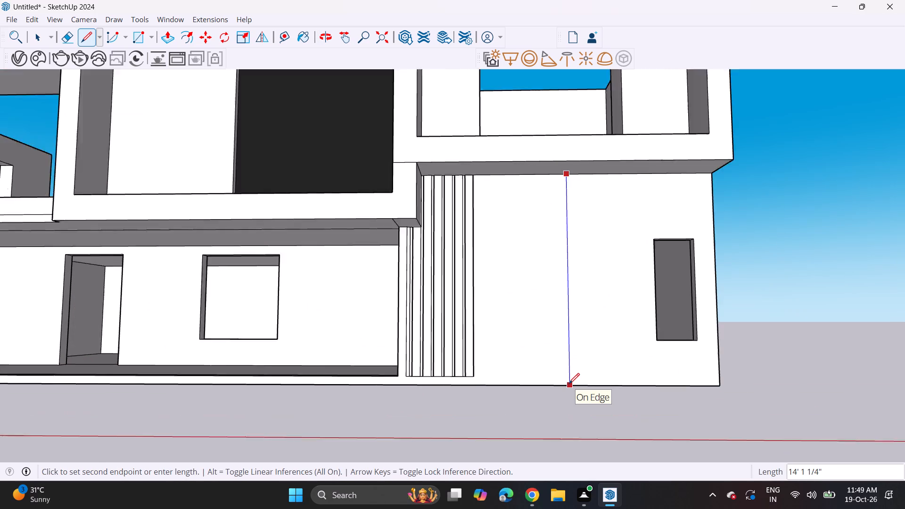
scroll(569, 384, "up", 2)
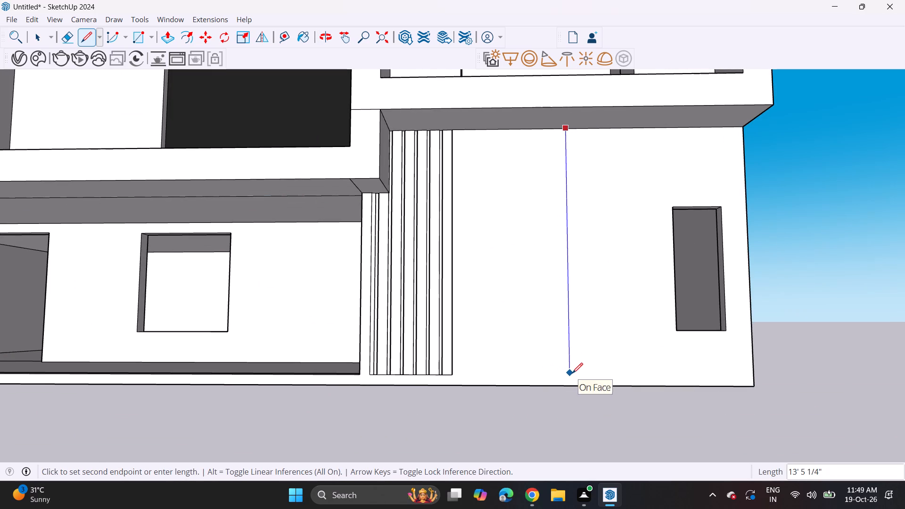
left_click(572, 373)
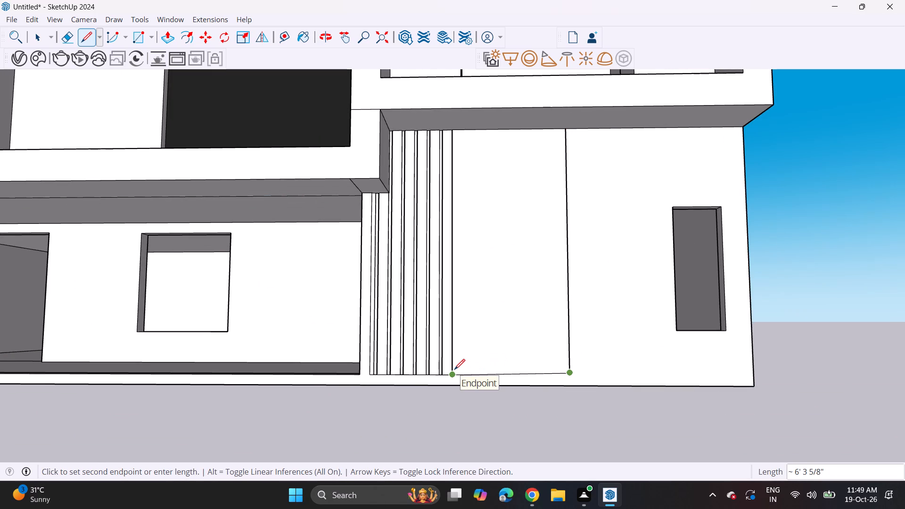
key("Escape")
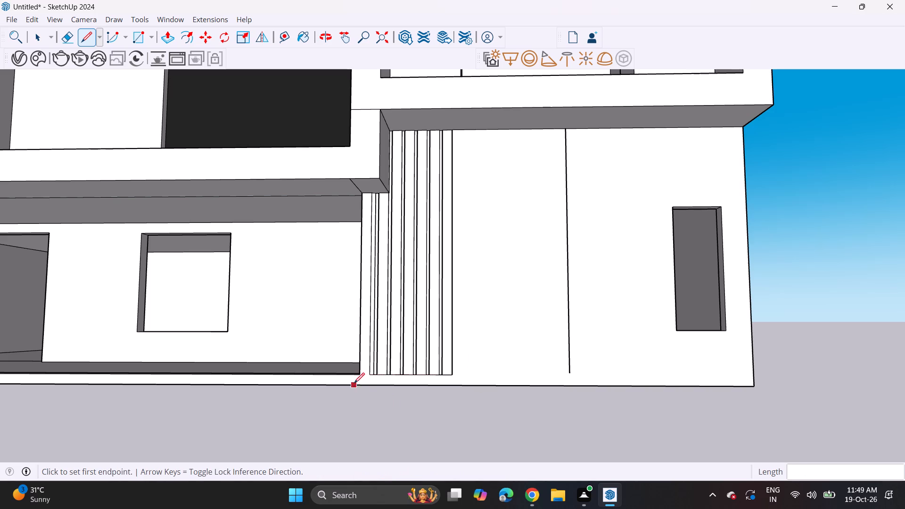
Draw a horizontal line about 20' 9" along the base of the end block's wall, from the veranda floor corner to the outer corner.
left_click(360, 376)
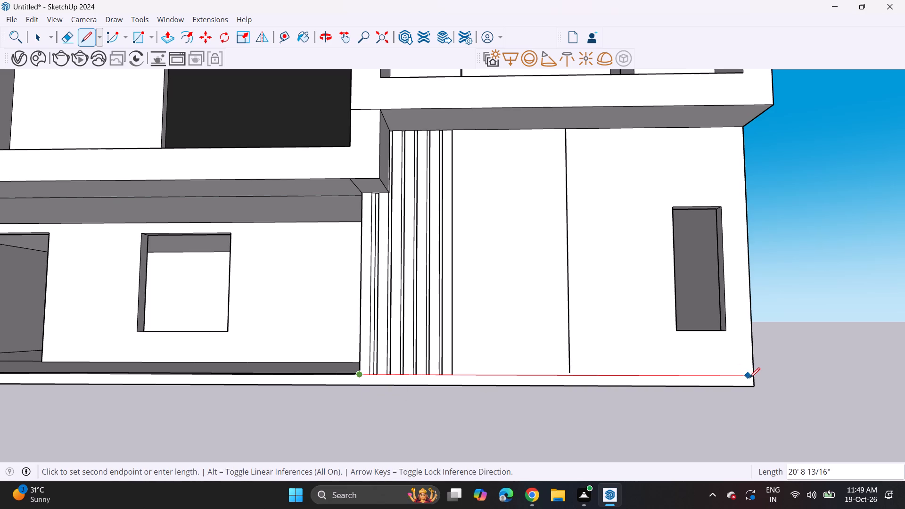
left_click(753, 378)
scroll(589, 377, "up", 5)
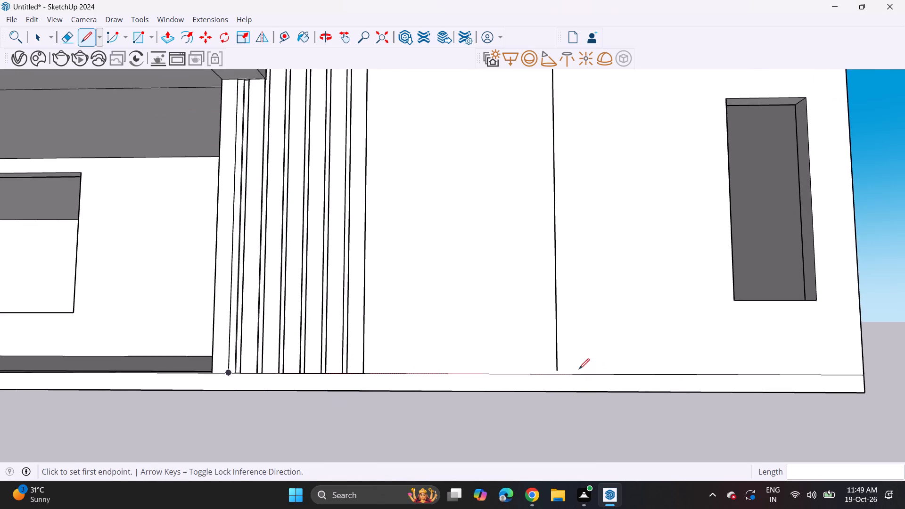
Close the gap below the end block's vertical wall line with a line about 1 5/16" long down to the base line.
scroll(577, 366, "up", 14)
left_click(533, 384)
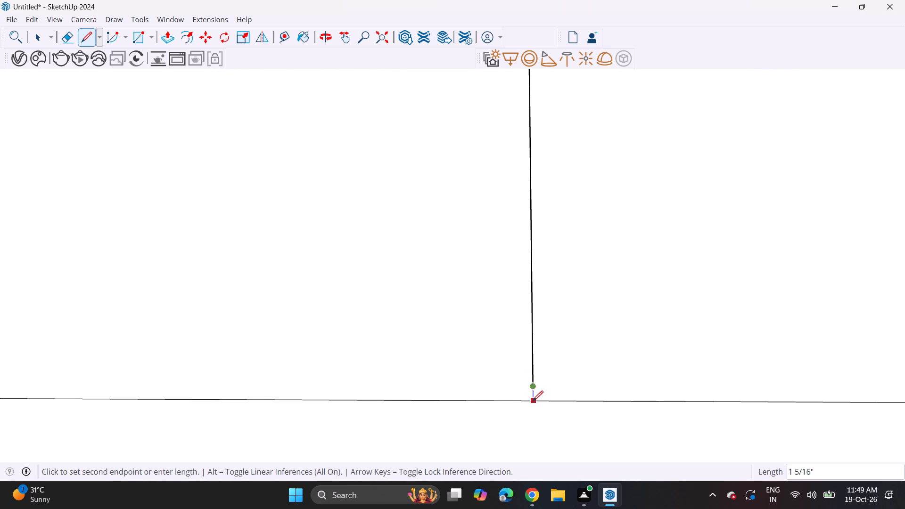
left_click(533, 402)
Copy the end block's vertical wall line about 2 3/16" toward the window to form a narrow vertical groove outline.
scroll(530, 384, "down", 20)
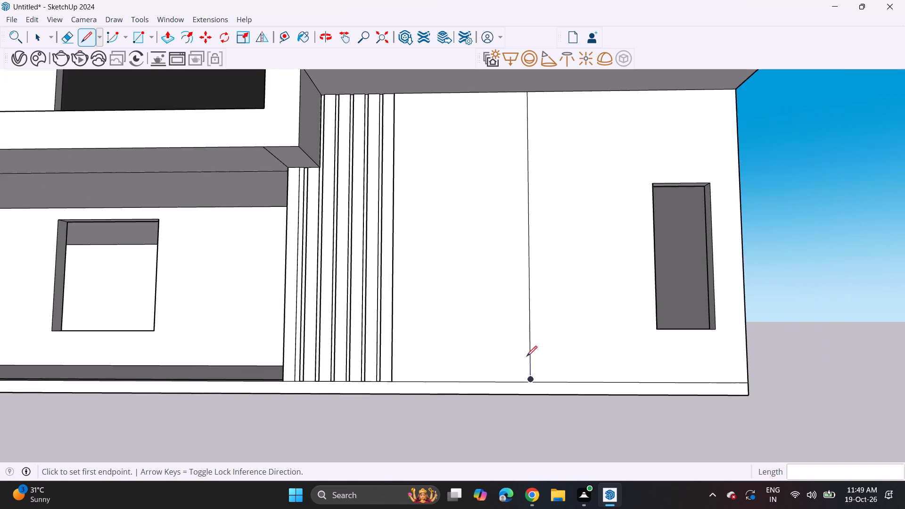
scroll(527, 356, "down", 1)
middle_click_drag(510, 281, 506, 305, "shift")
scroll(542, 139, "up", 9)
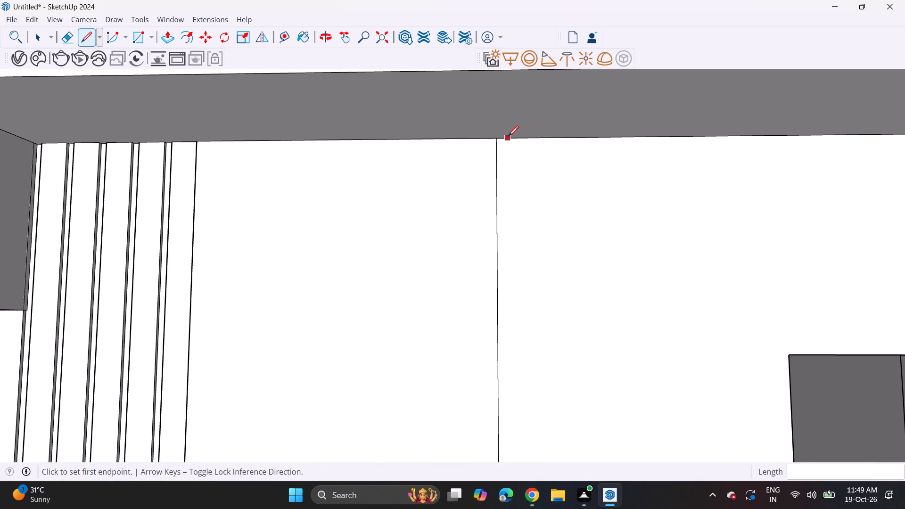
key("space")
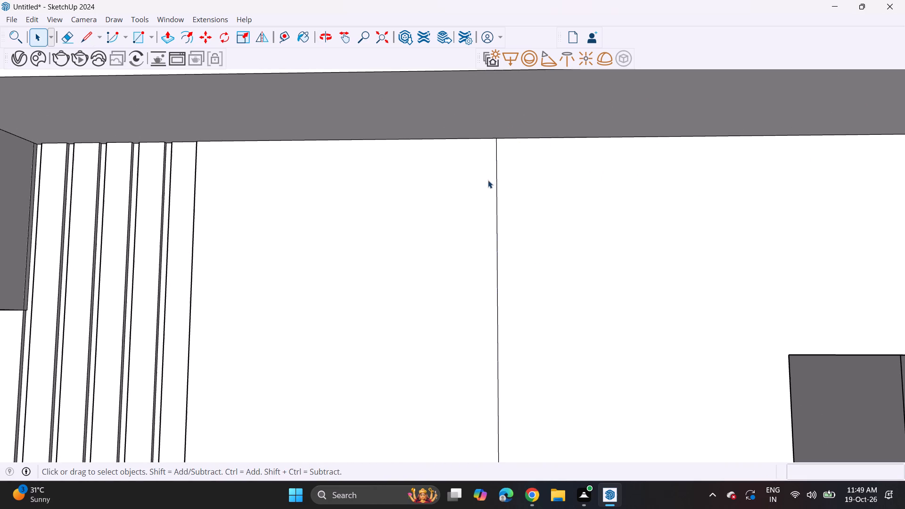
left_click(495, 210)
key("m")
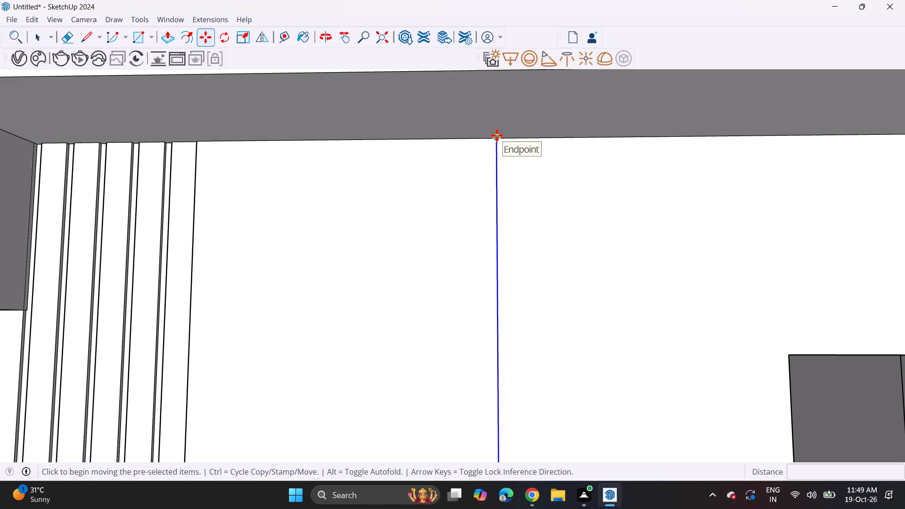
left_click(497, 135)
left_click(505, 135)
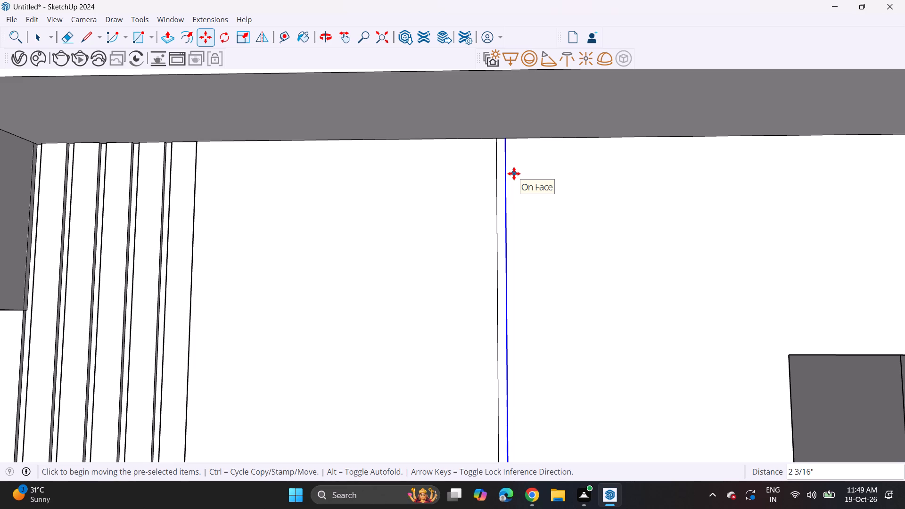
Draw a horizontal line about 16' 3/16" long above the window, from the strip panel's edge to the end wall's outer corner.
scroll(512, 173, "down", 5)
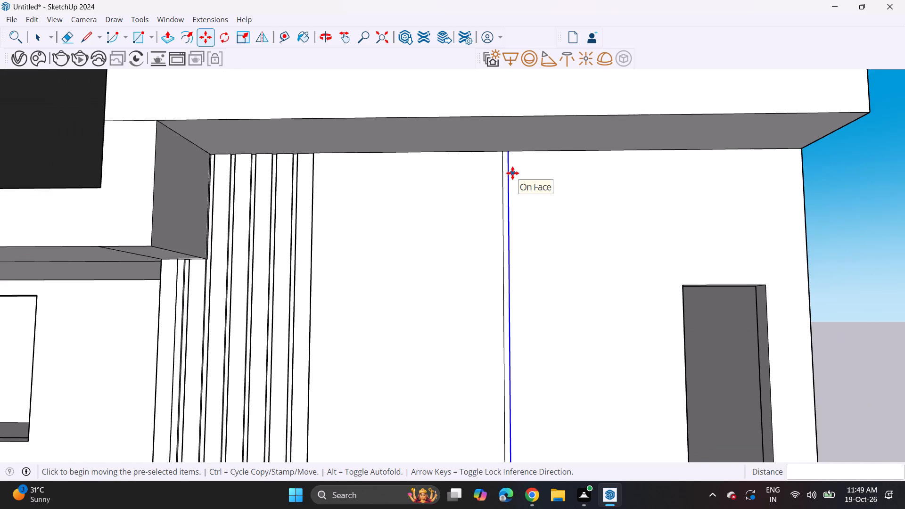
scroll(515, 166, "down", 2)
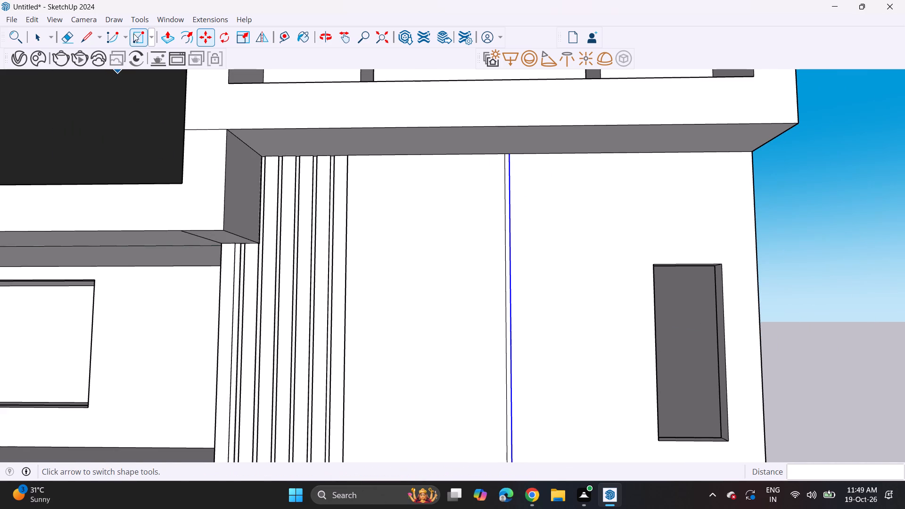
left_click(85, 41)
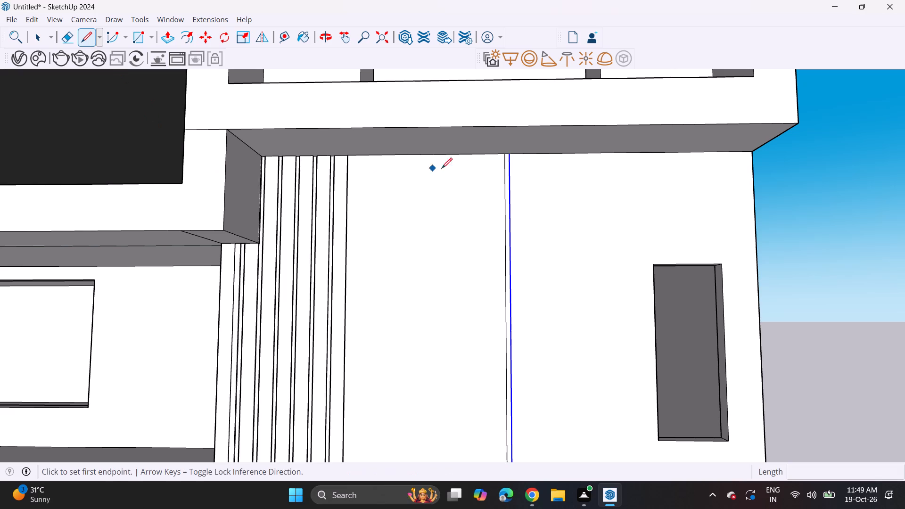
scroll(387, 215, "up", 1)
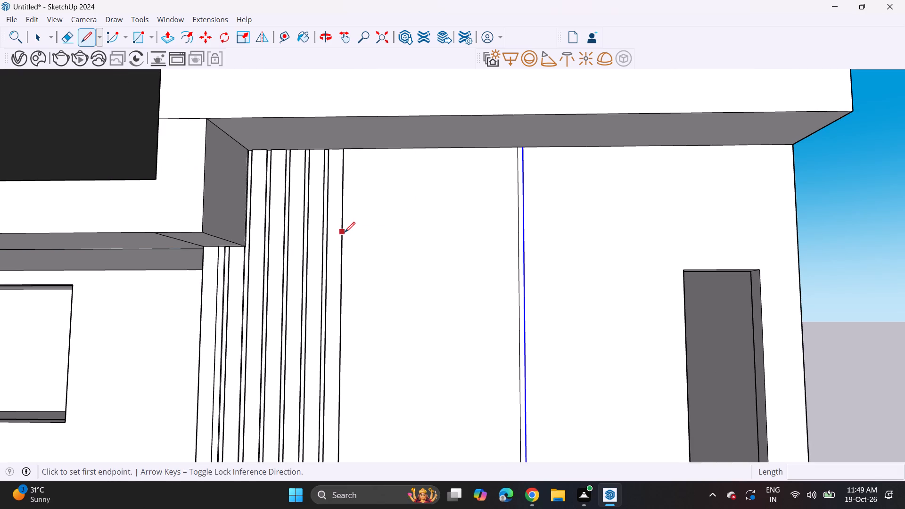
left_click(345, 237)
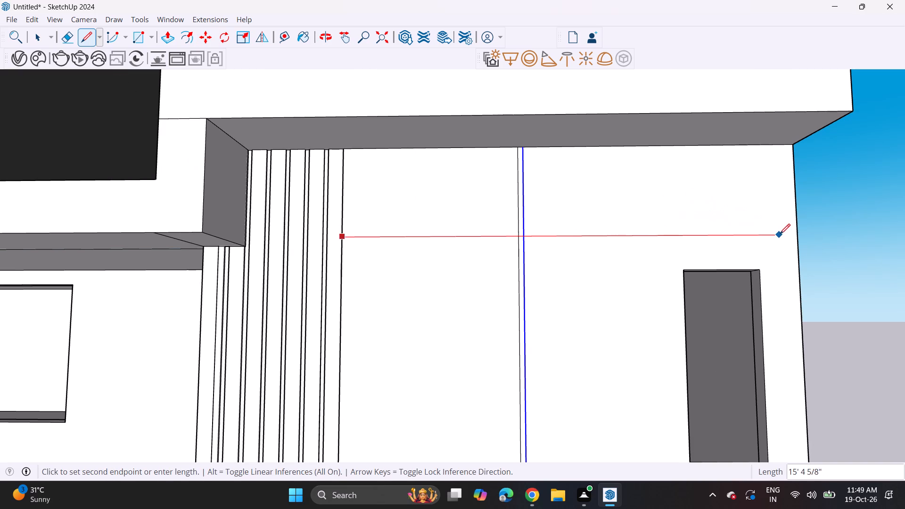
left_click(798, 237)
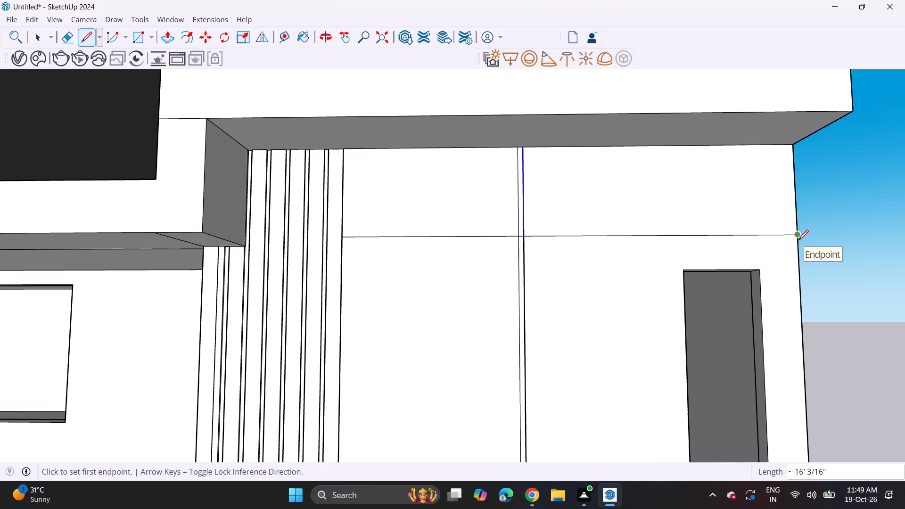
Select all segments of the horizontal line above the window and copy them about 1 9/16" downward.
scroll(798, 240, "up", 4)
key("space")
left_click(434, 238)
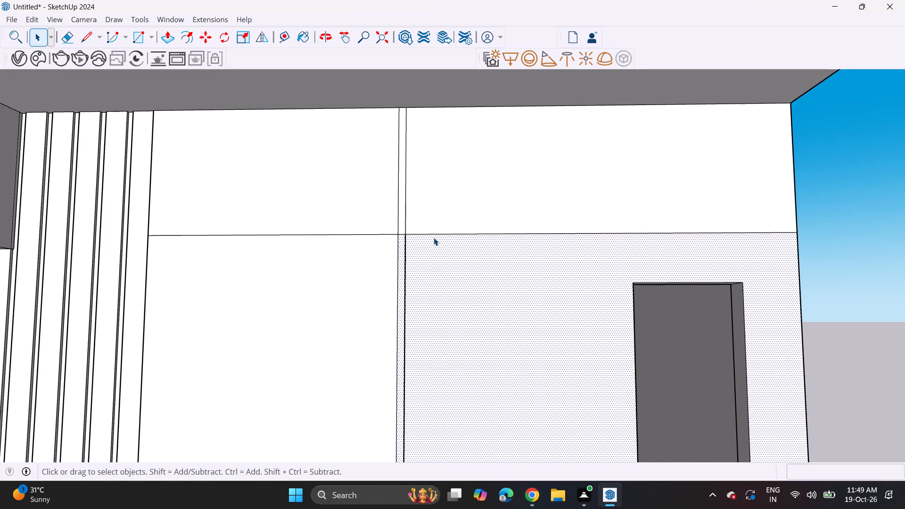
left_click(434, 234)
scroll(410, 233, "up", 11)
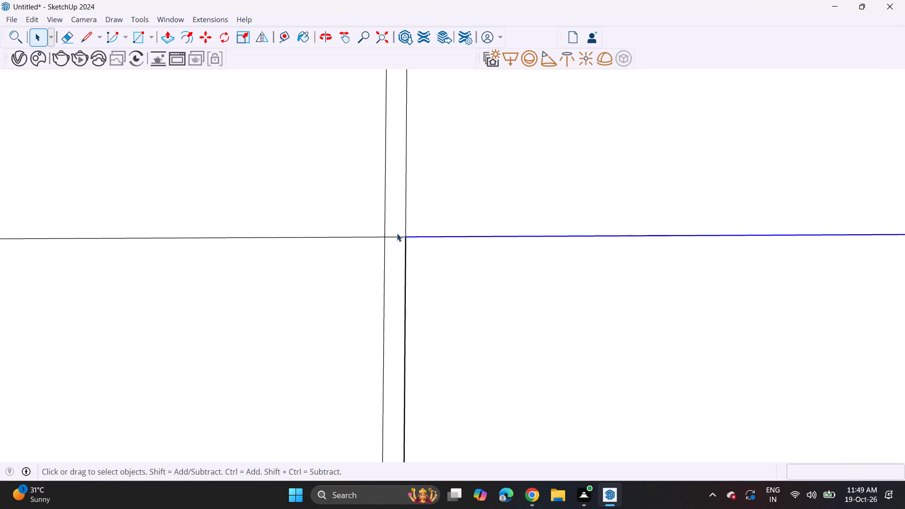
scroll(397, 233, "up", 4)
left_click(393, 240, "ctrl")
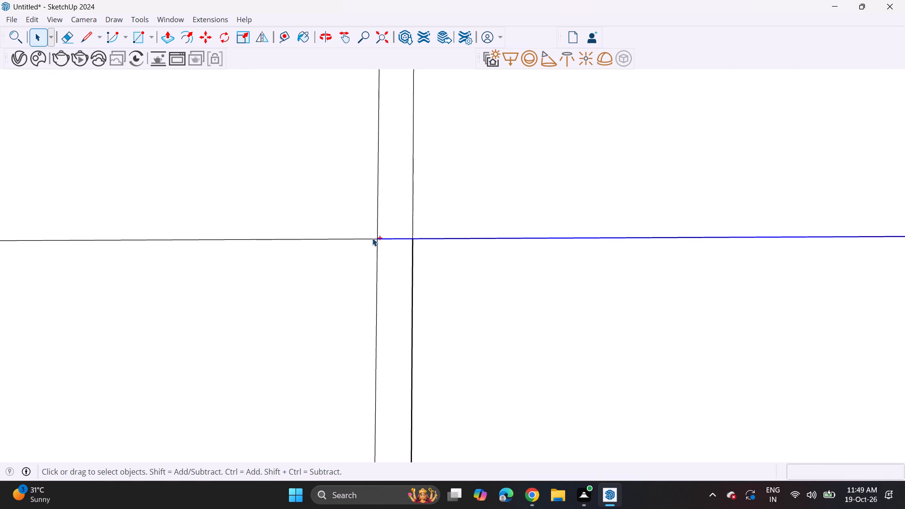
left_click(372, 238, "ctrl")
scroll(372, 238, "down", 20)
scroll(372, 238, "down", 3)
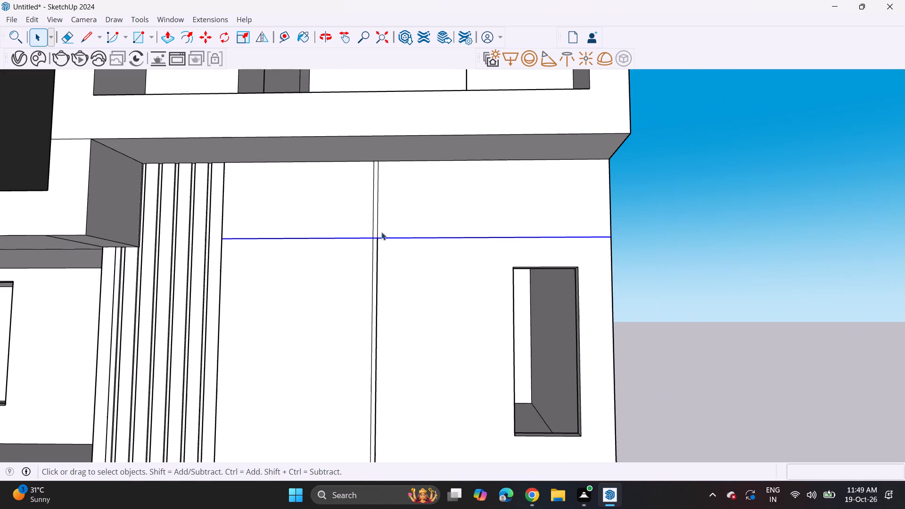
key("m")
scroll(595, 233, "up", 11)
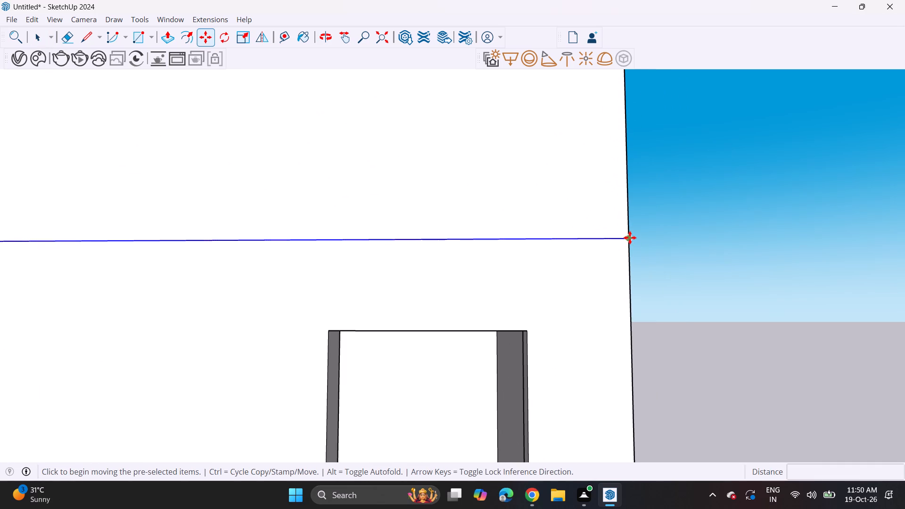
left_click(630, 238)
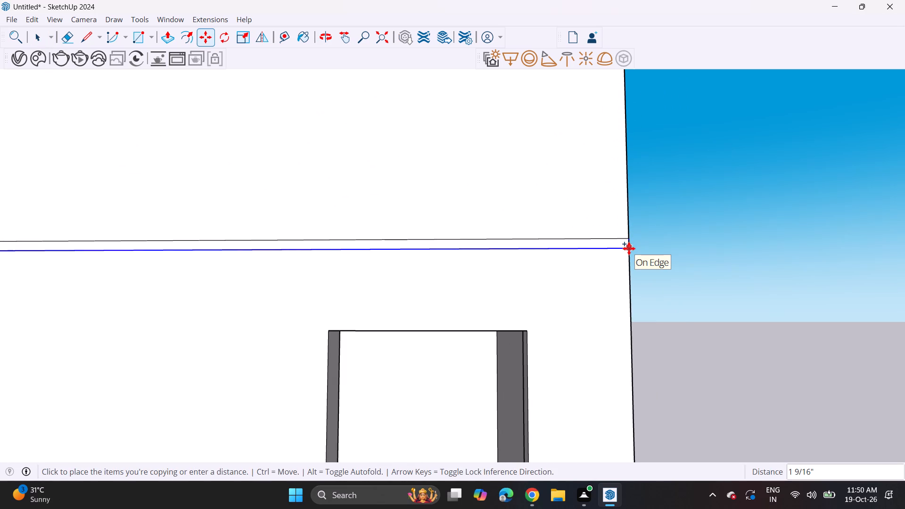
left_click(629, 248)
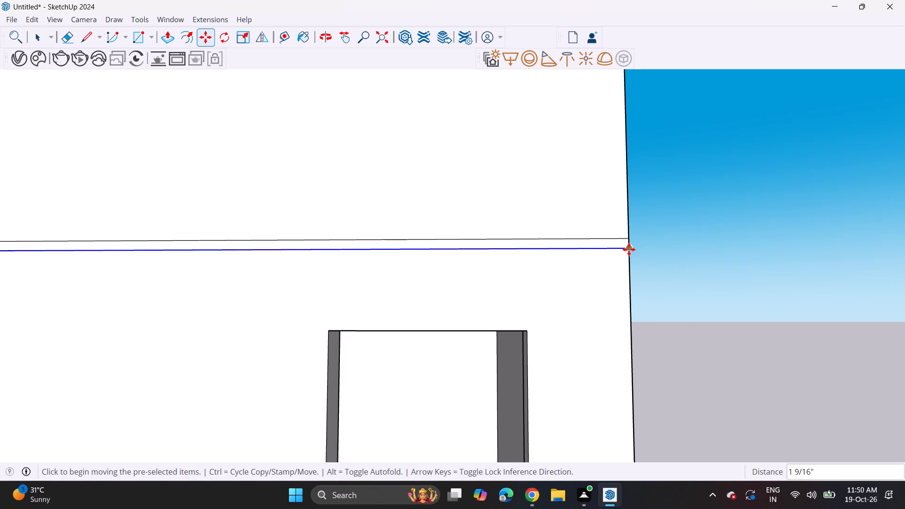
Copy the lower horizontal line about 2' 8 13/16" down the wall so it crosses the window opening.
left_click(629, 249)
scroll(626, 270, "down", 6)
middle_click_drag(620, 355, 649, 259, "shift")
scroll(660, 286, "down", 3)
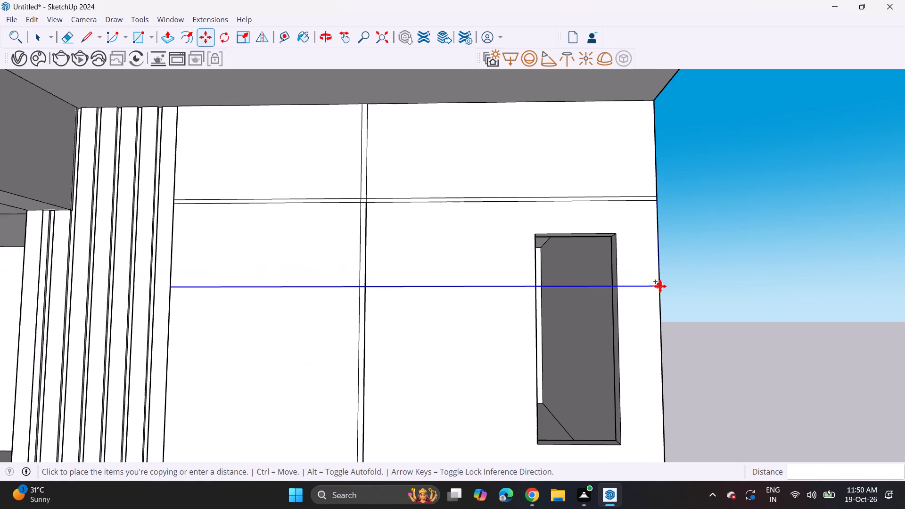
scroll(660, 286, "down", 1)
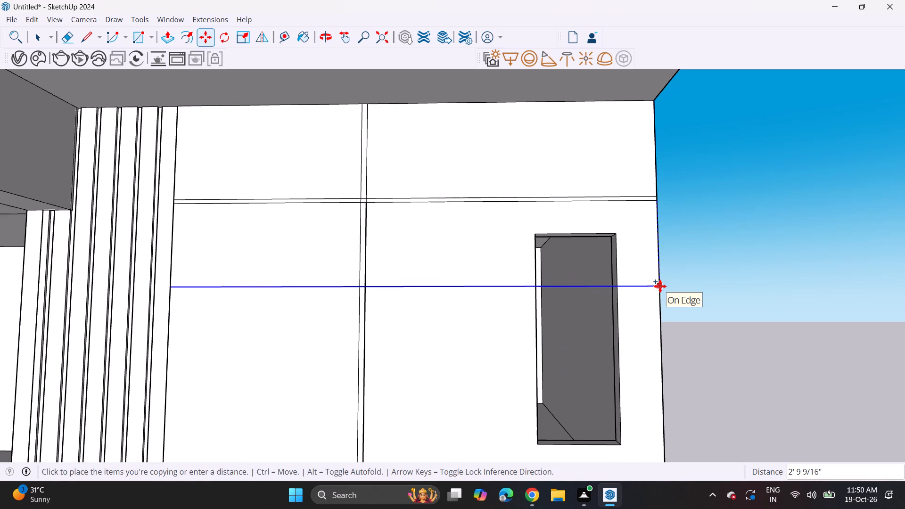
left_click(662, 284)
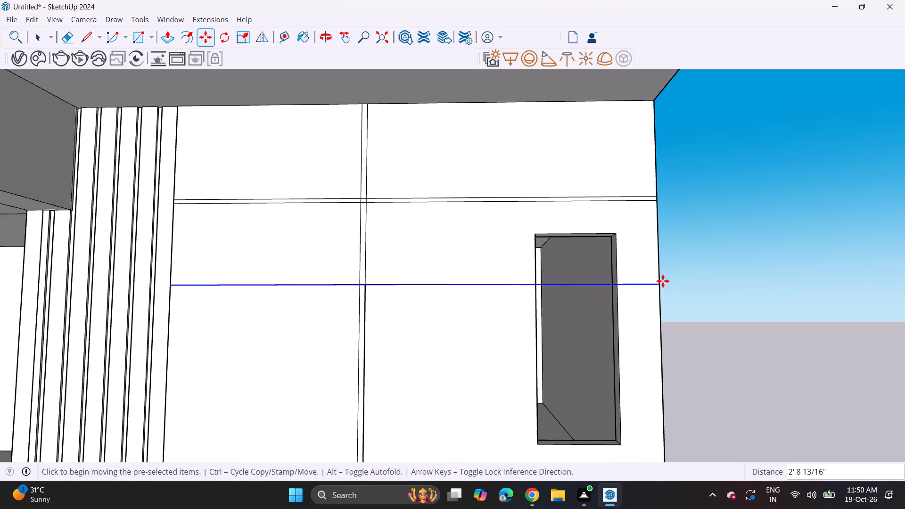
Copy the horizontal line crossing the window about 1 1/16" downward to form a second pair of lines.
left_click(659, 287)
scroll(659, 294, "up", 6)
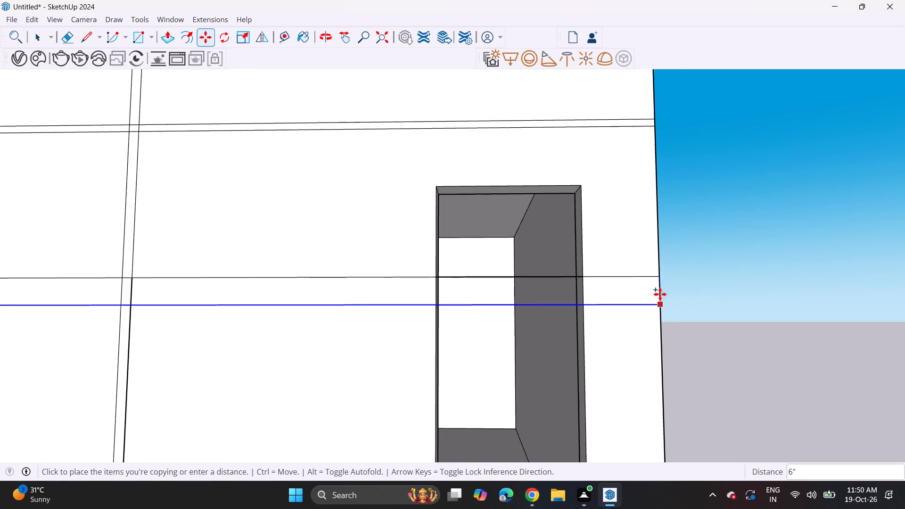
scroll(660, 294, "up", 5)
left_click(658, 273)
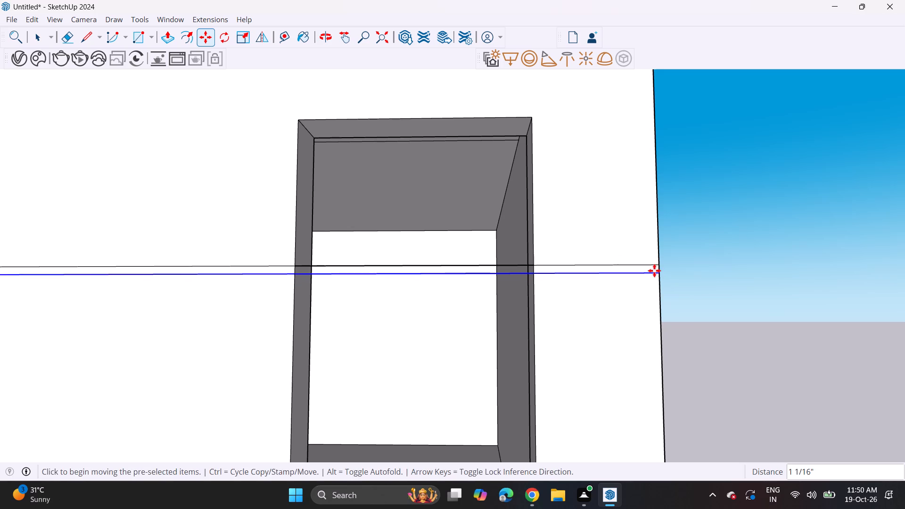
Erase the segments of the lower pair of horizontal lines that cross the window opening.
left_click(57, 33)
left_click(69, 34)
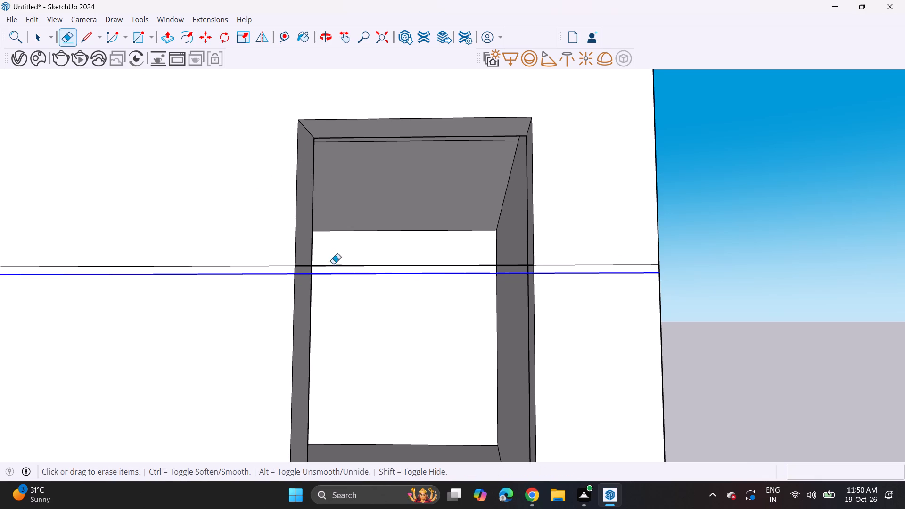
left_click_drag(377, 266, 378, 284)
Select all segments of the upper pair of horizontal groove lines and copy them about 6' 2 13/16" down the wall.
scroll(378, 284, "down", 5)
middle_click(378, 284)
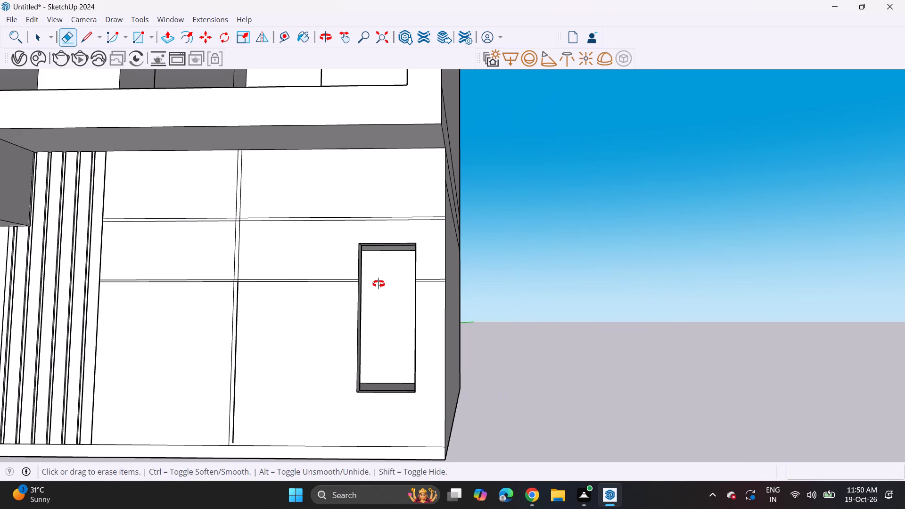
middle_click_drag(381, 281, 458, 281, "shift")
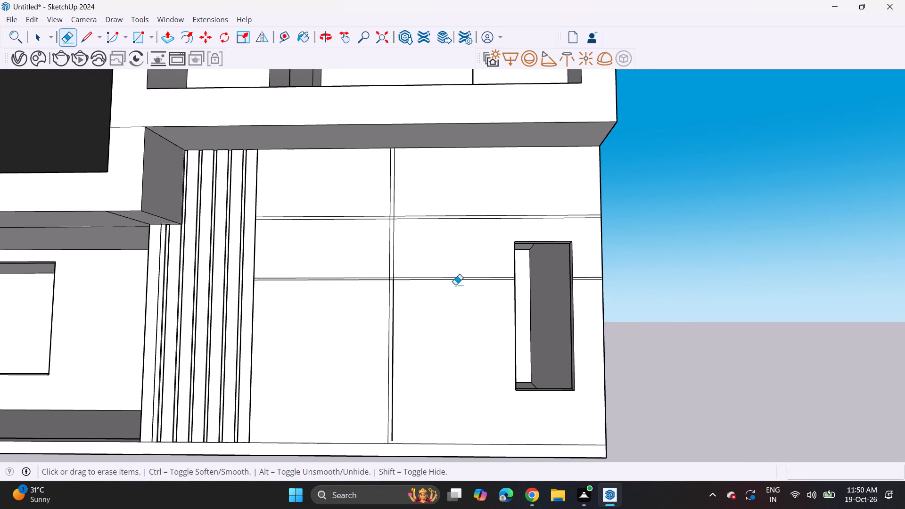
key("space")
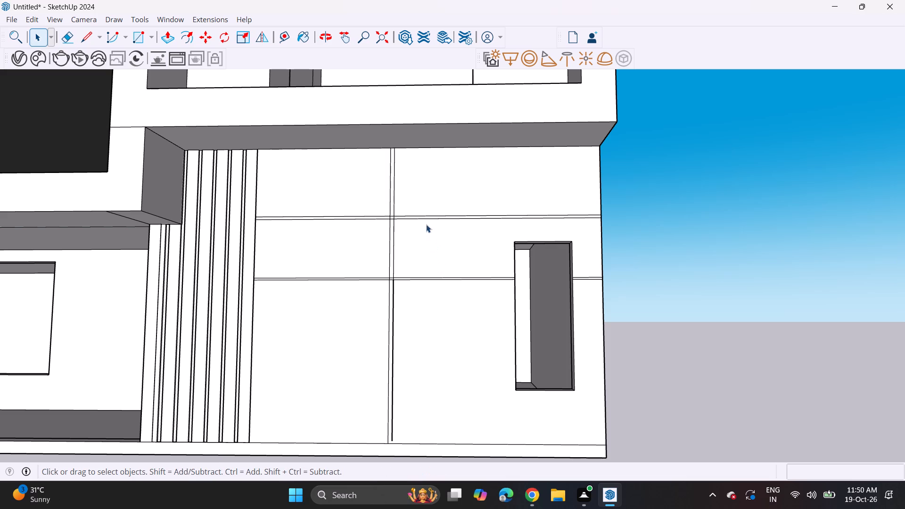
left_click(426, 216)
scroll(396, 294, "up", 10)
scroll(383, 255, "up", 3)
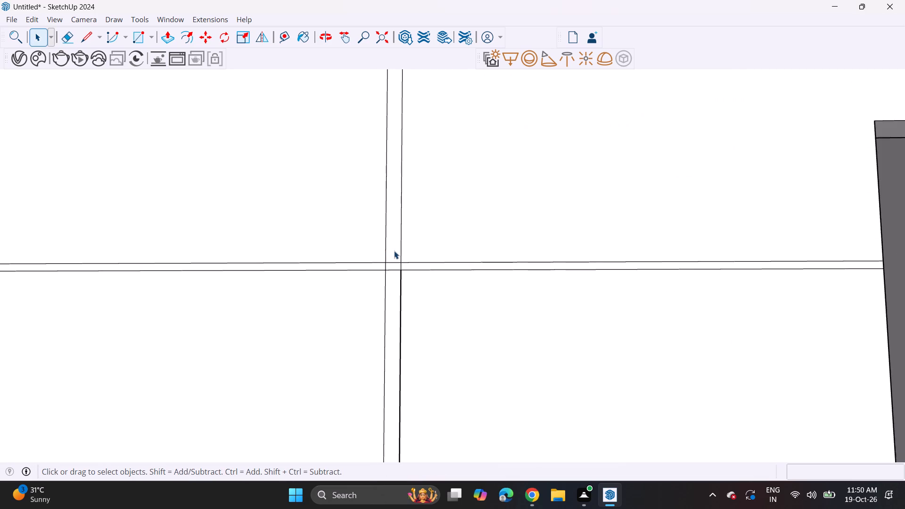
scroll(394, 251, "up", 11)
scroll(407, 302, "up", 17)
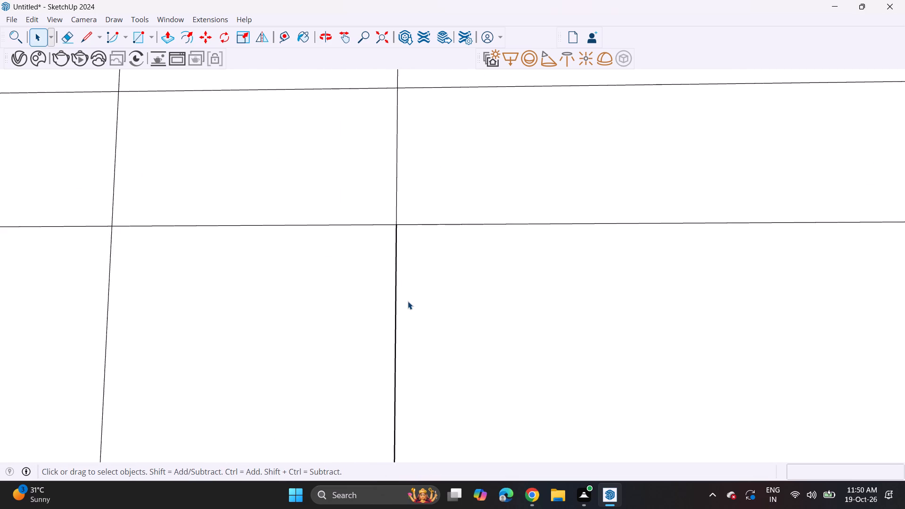
scroll(407, 302, "down", 20)
scroll(407, 302, "down", 20)
scroll(407, 302, "down", 4)
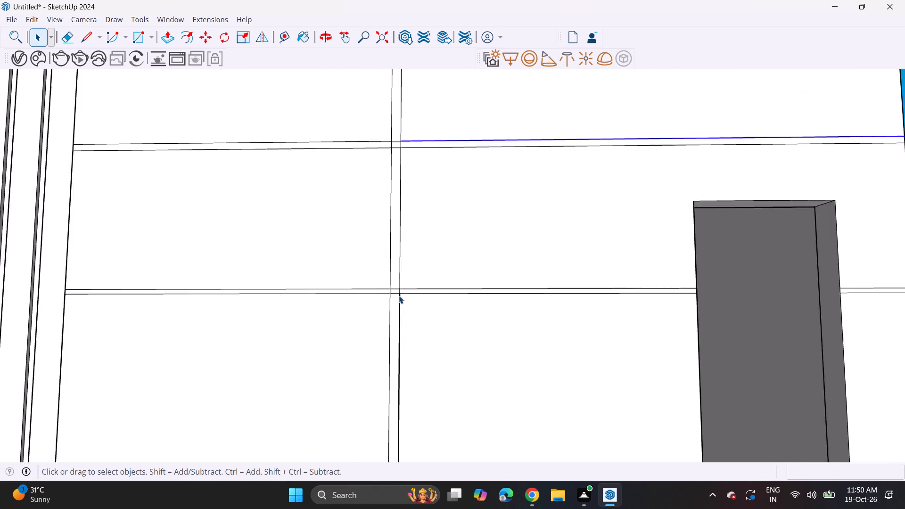
scroll(394, 180, "up", 9)
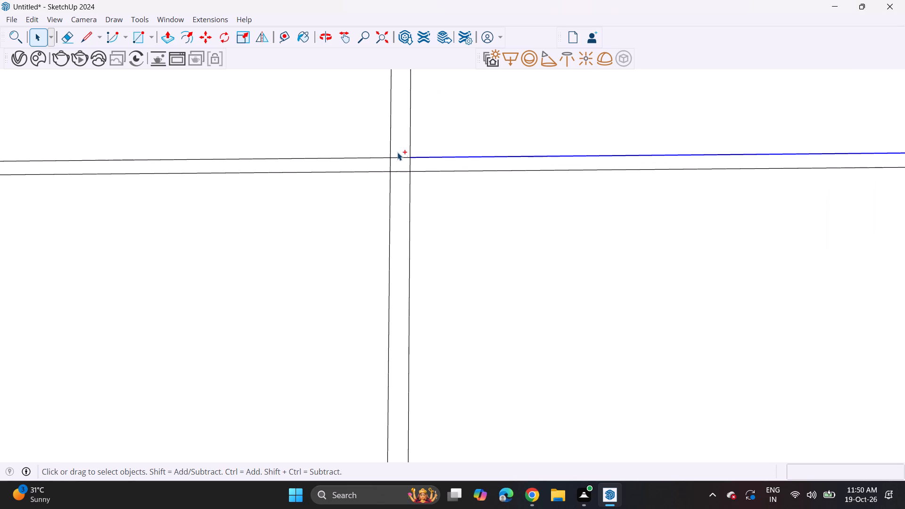
left_click(398, 156, "ctrl")
left_click(374, 158, "ctrl")
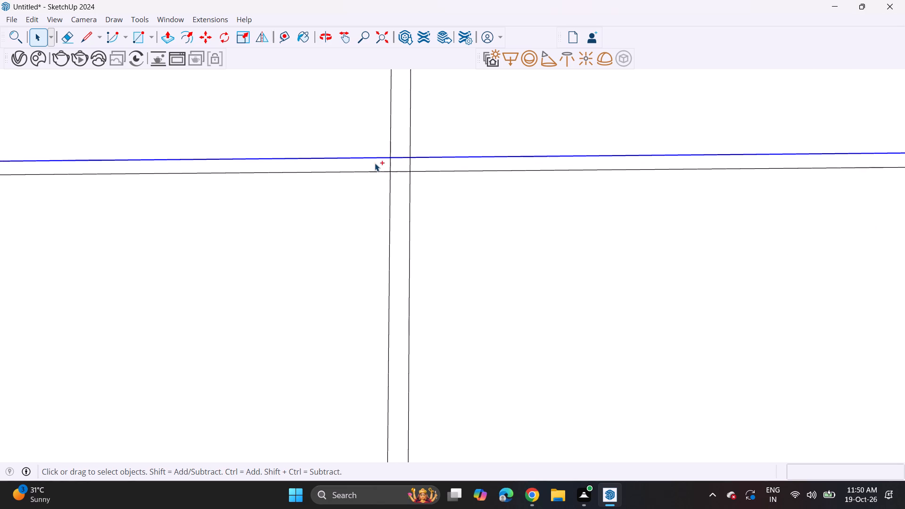
left_click(378, 171, "ctrl")
left_click(401, 171, "ctrl")
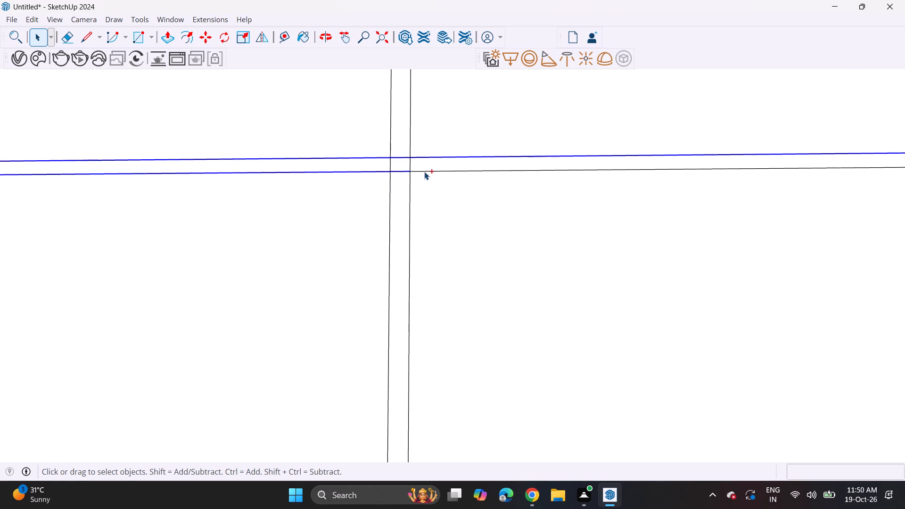
left_click(424, 171, "ctrl")
scroll(421, 170, "down", 15)
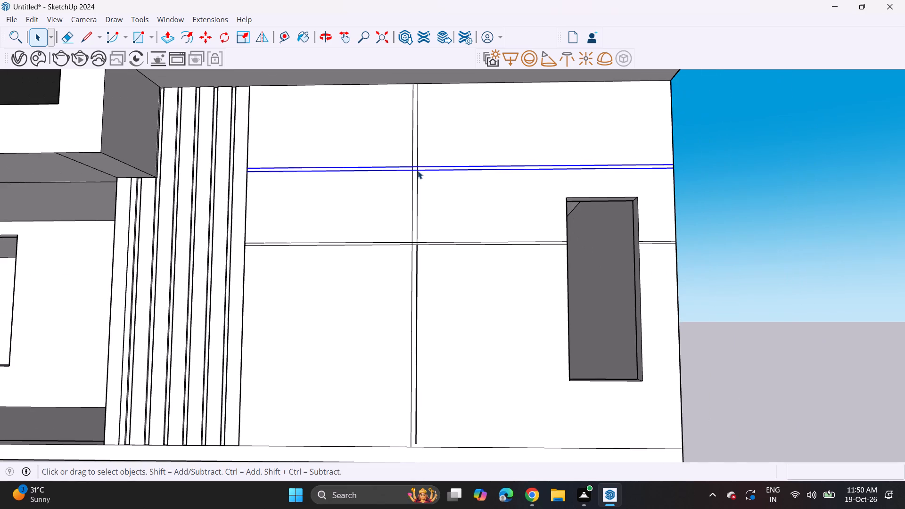
left_click(202, 38)
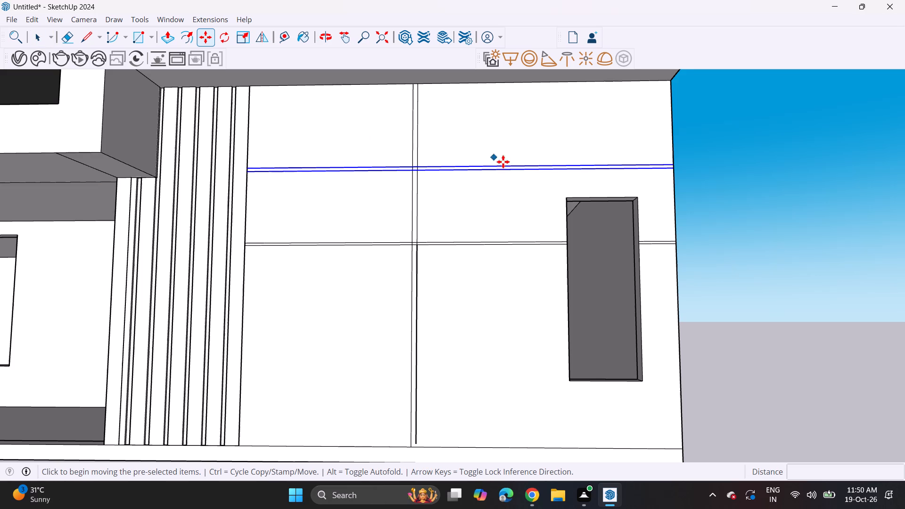
left_click(673, 161)
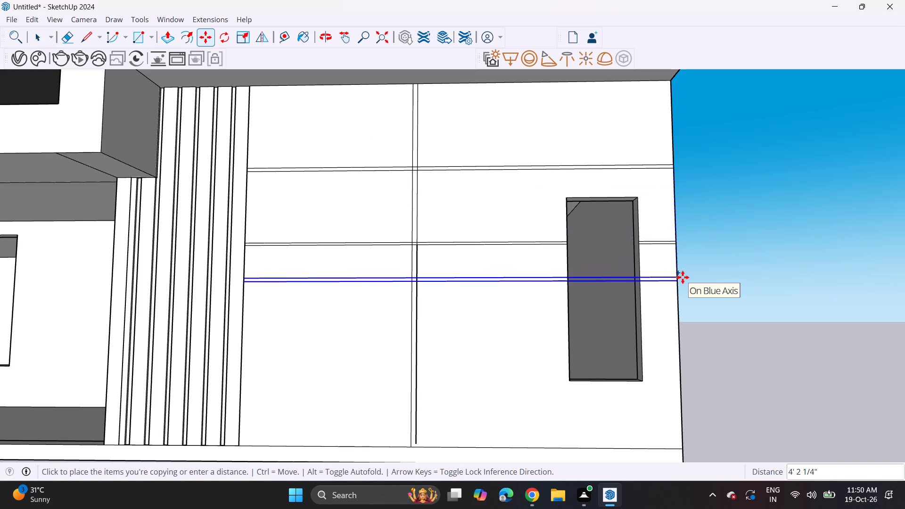
left_click(684, 335)
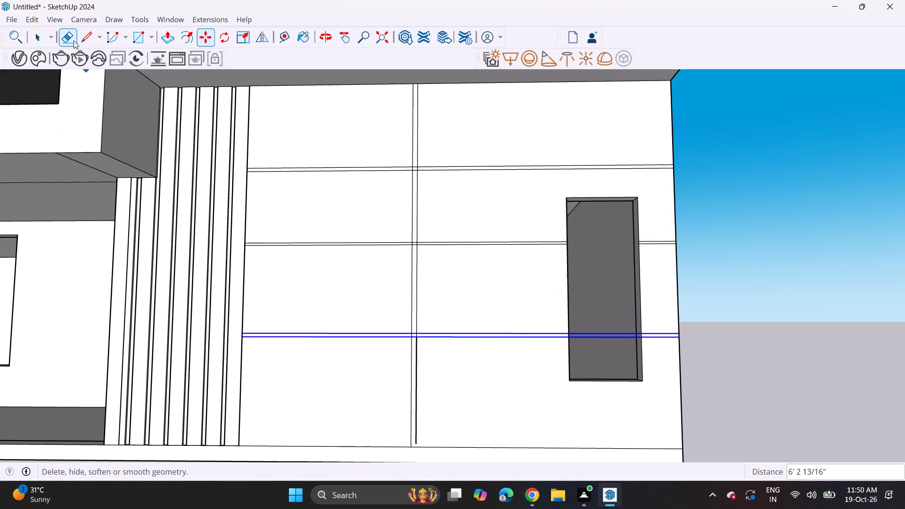
Erase the segments of the lowest pair of horizontal lines that cross the window opening.
left_click(74, 41)
left_click_drag(612, 322, 607, 341)
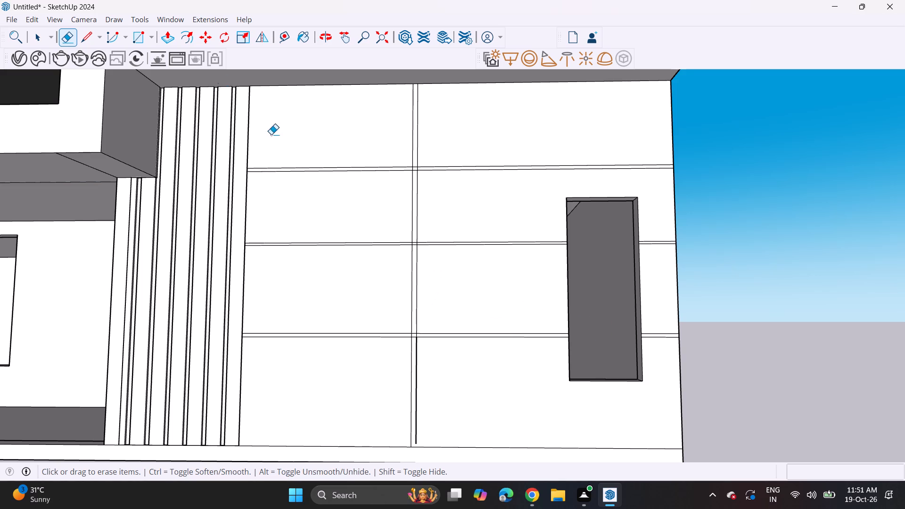
Erase the line segments inside the crossing of the vertical pair and the top horizontal pair to open the groove junction.
scroll(395, 169, "up", 4)
scroll(443, 164, "up", 2)
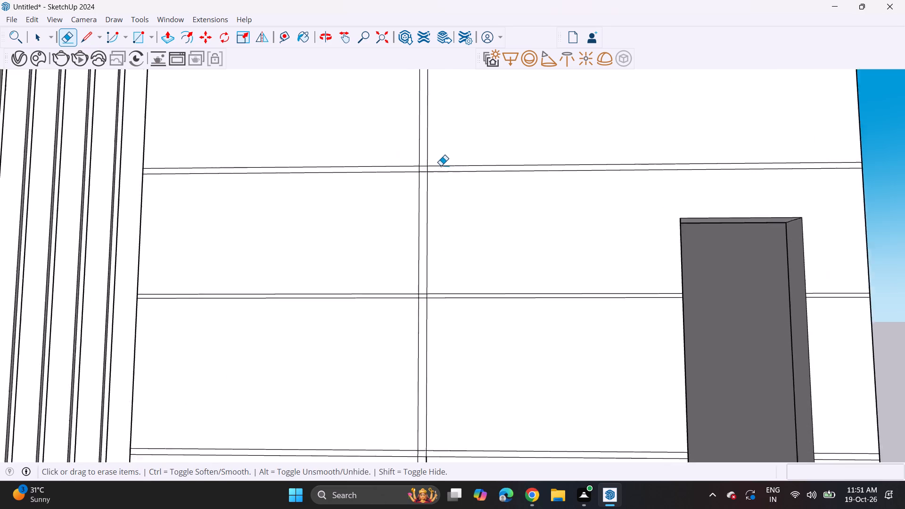
scroll(441, 165, "up", 16)
left_click_drag(412, 142, 412, 213)
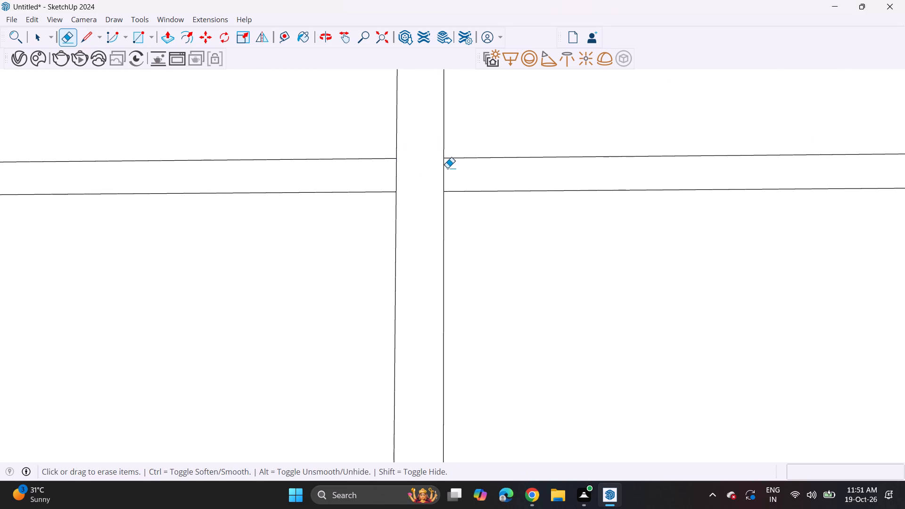
left_click_drag(447, 168, 380, 177)
left_click(368, 177)
Erase the line segments inside the crossing of the vertical pair and the middle horizontal pair.
scroll(368, 178, "down", 20)
scroll(368, 178, "down", 3)
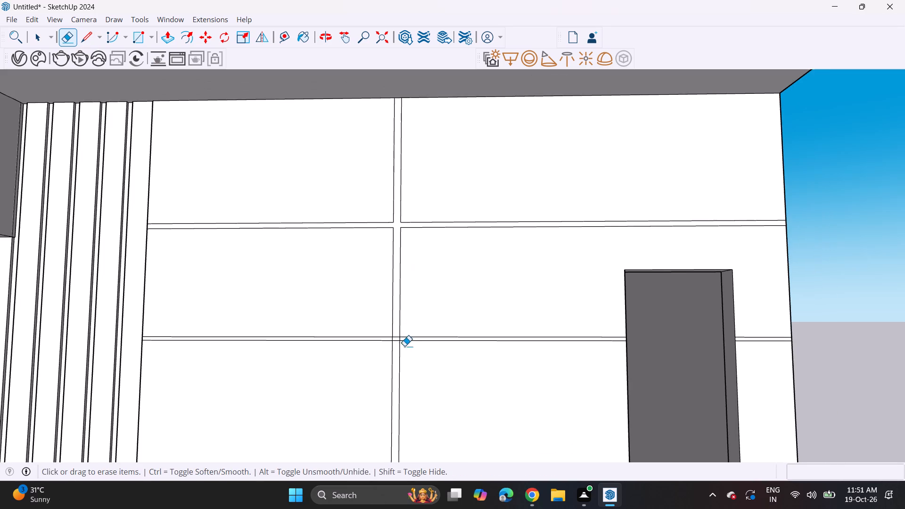
middle_click_drag(404, 346, 415, 270)
scroll(406, 268, "up", 17)
scroll(410, 261, "up", 5)
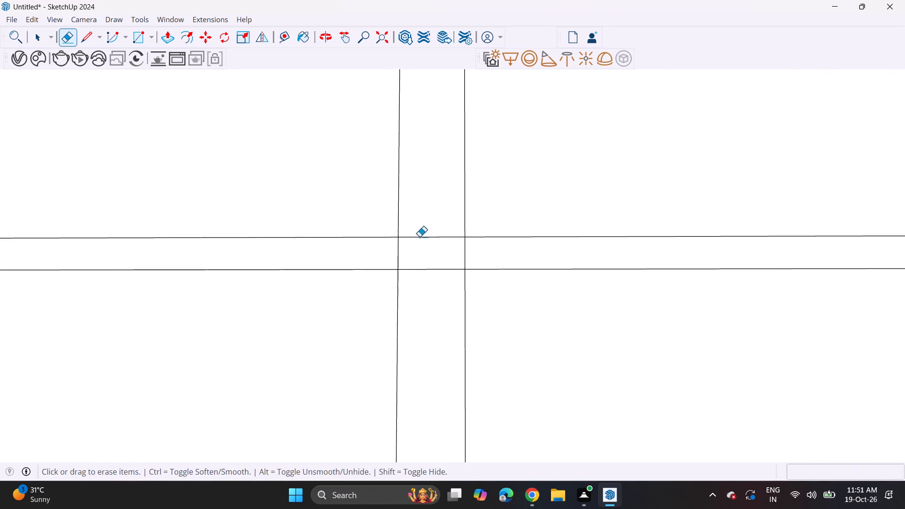
left_click_drag(424, 198, 420, 300)
left_click_drag(476, 251, 442, 251)
left_click_drag(408, 249, 397, 249)
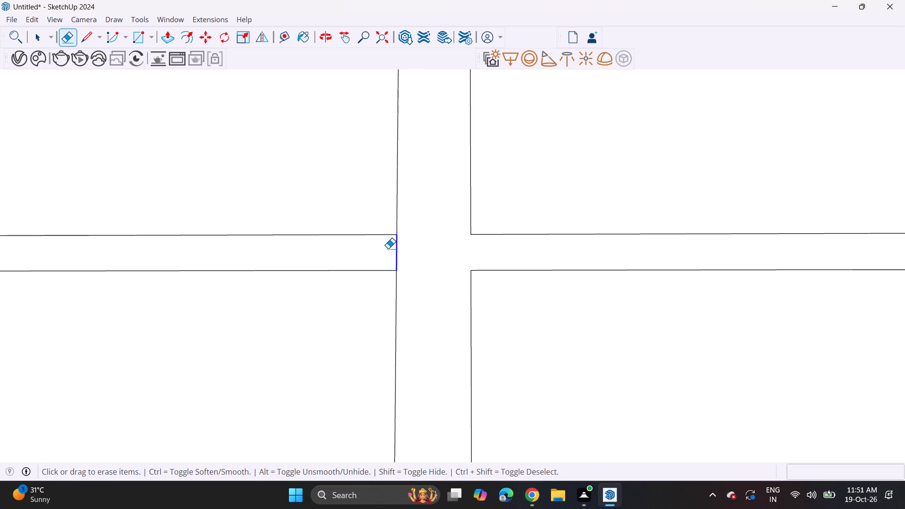
Erase the line segments inside the crossing of the vertical pair and the lowest horizontal pair.
scroll(387, 251, "down", 17)
scroll(400, 275, "down", 10)
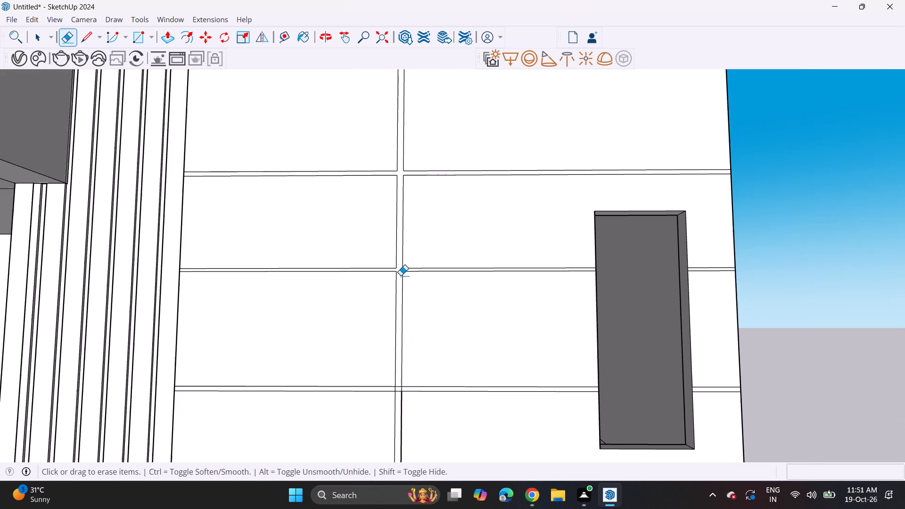
middle_click_drag(407, 294, 405, 177)
scroll(370, 287, "up", 18)
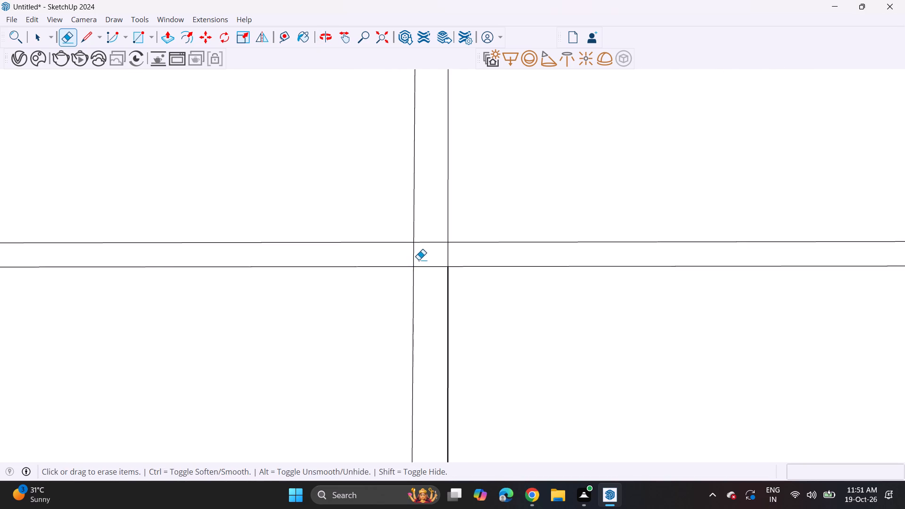
scroll(419, 260, "up", 3)
left_click_drag(437, 215, 434, 315)
left_click_drag(477, 248, 321, 263)
Push the connected groove face 3/8" into the wall with Push/Pull.
scroll(321, 263, "down", 4)
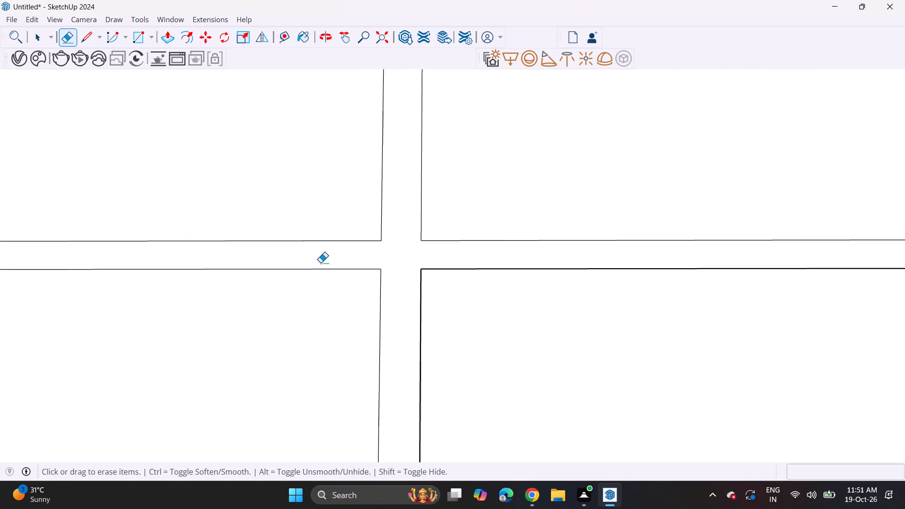
scroll(321, 263, "down", 20)
middle_click_drag(400, 233, 395, 269)
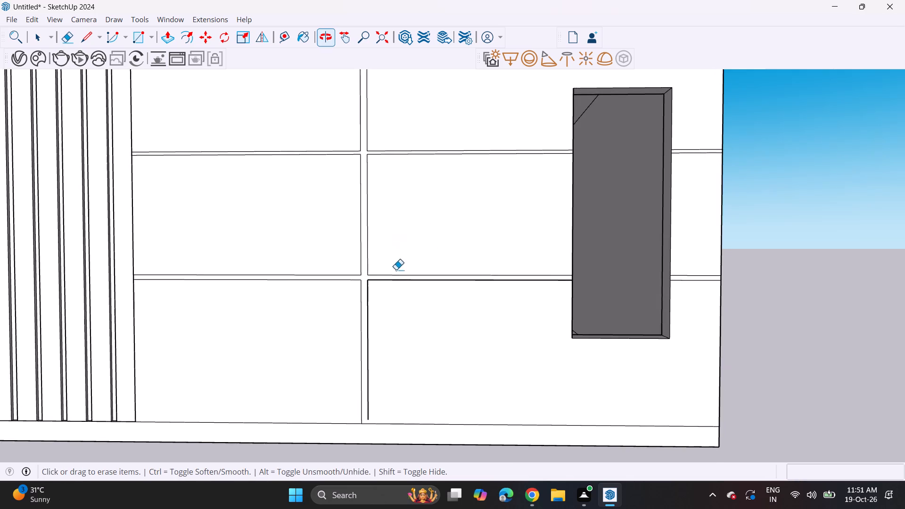
scroll(383, 194, "down", 5)
middle_click_drag(384, 200, 402, 248, "shift")
middle_click_drag(405, 254, 410, 263)
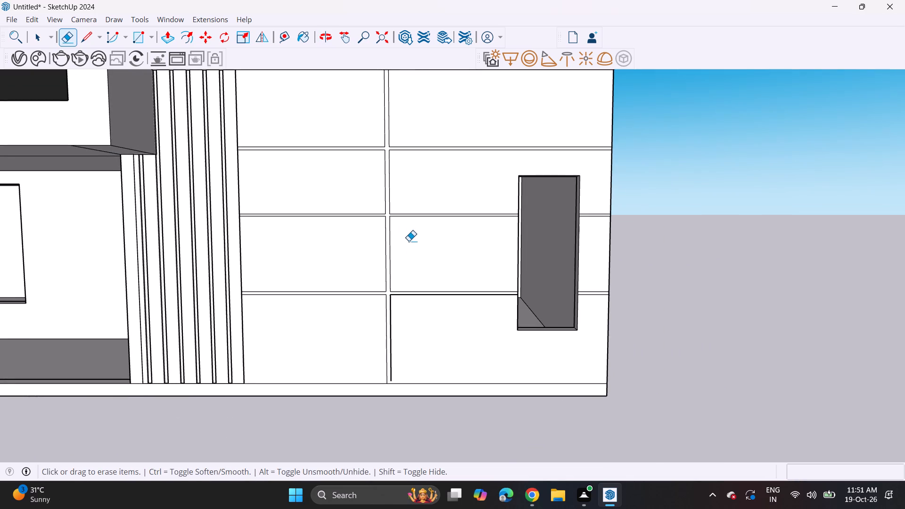
left_click(163, 31)
scroll(366, 127, "up", 5)
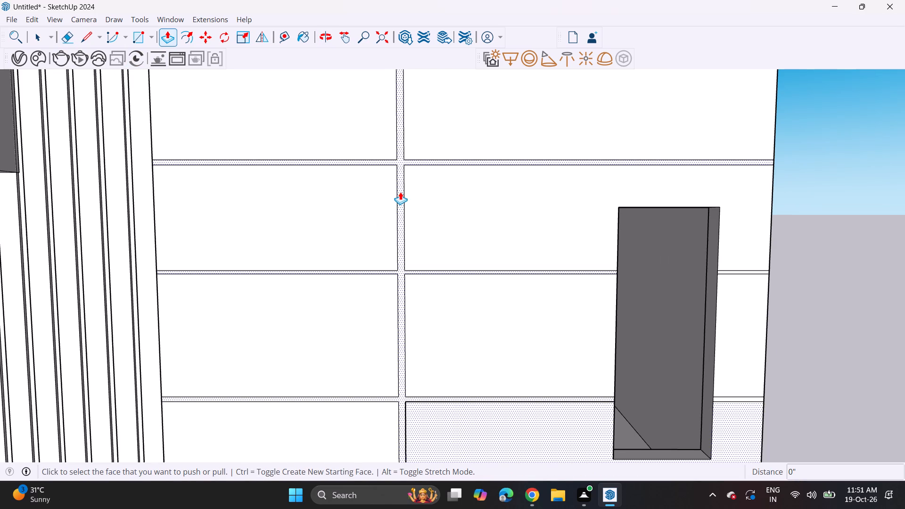
left_click(400, 192)
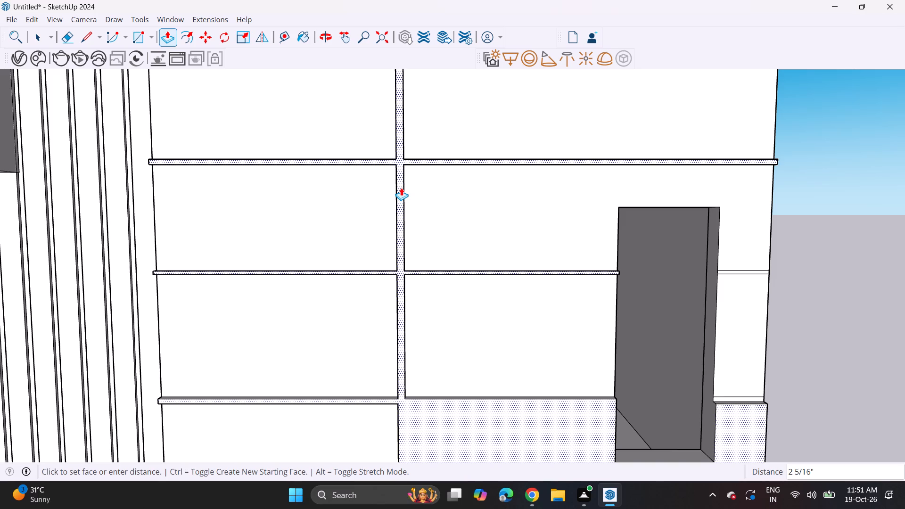
key("Escape")
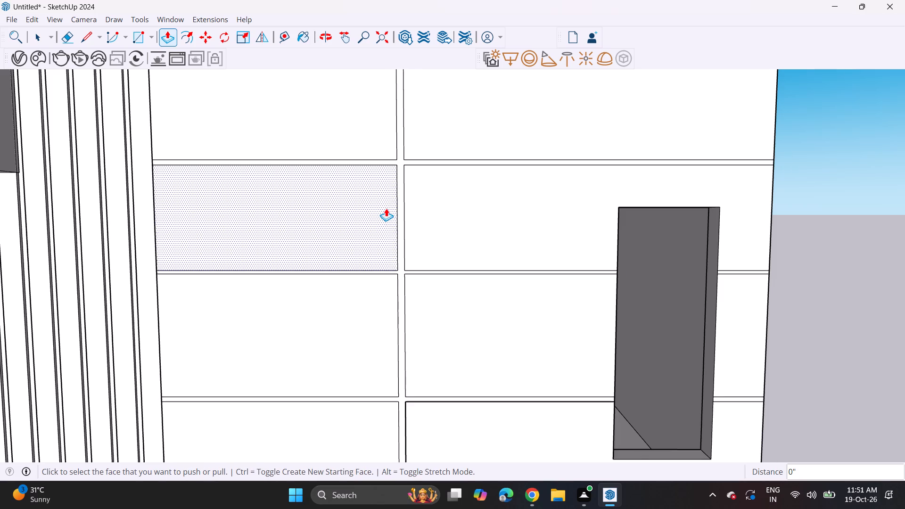
scroll(386, 208, "up", 10)
left_click(419, 284)
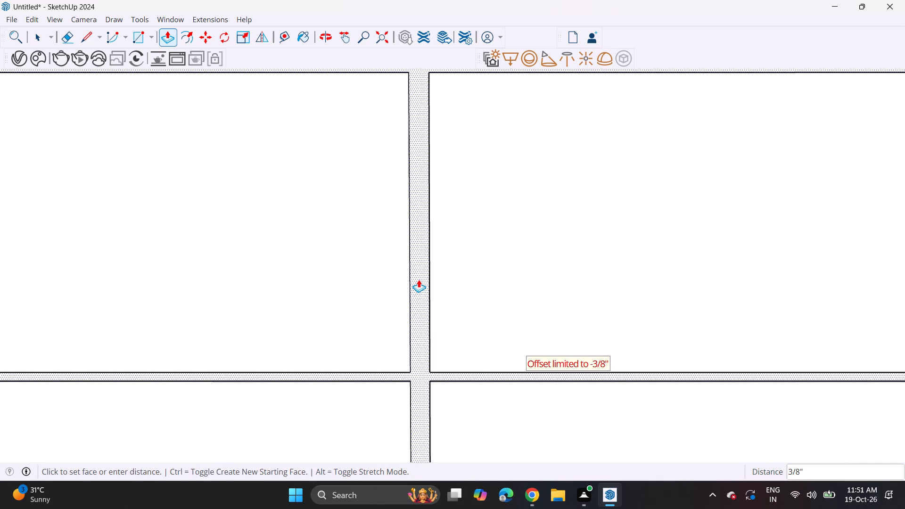
left_click(419, 279)
Recess the two short groove strips between the window and the wall's outer edge by the same 3/8".
scroll(416, 279, "down", 15)
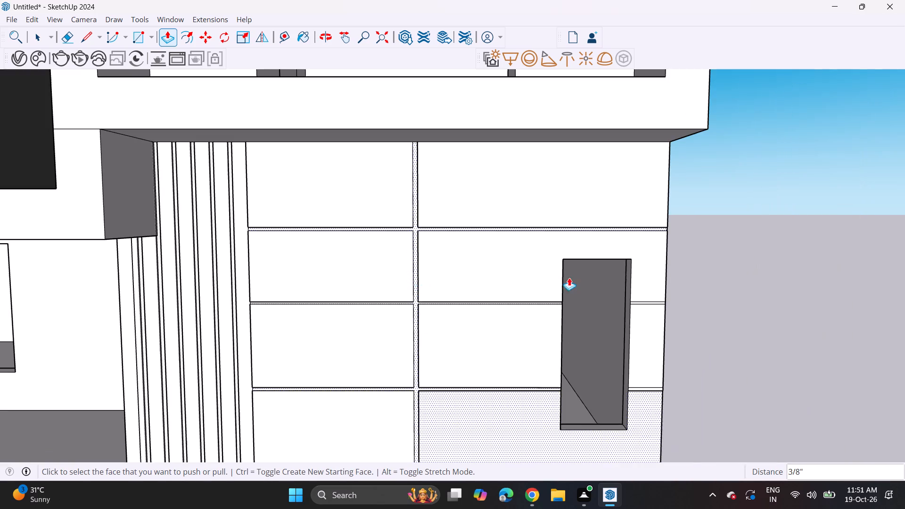
scroll(672, 313, "up", 11)
double_click(569, 237)
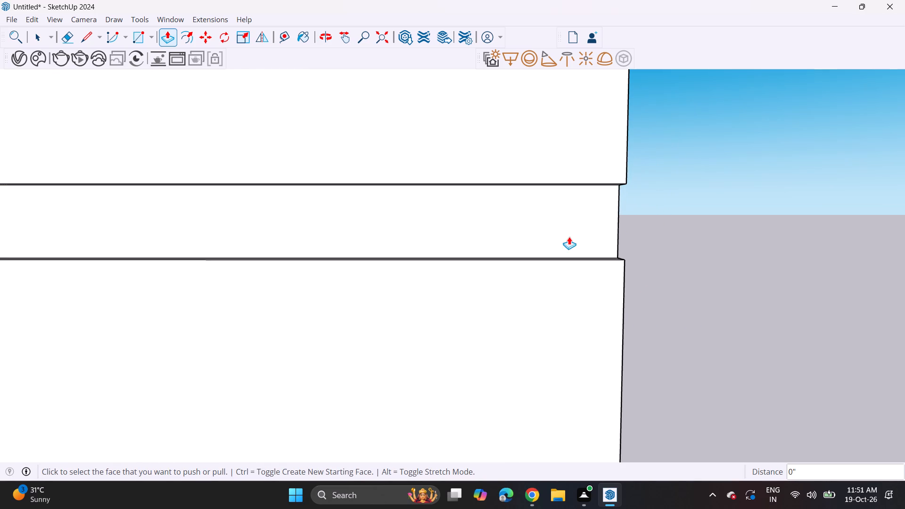
scroll(568, 239, "down", 20)
middle_click_drag(553, 351, 575, 72, "shift")
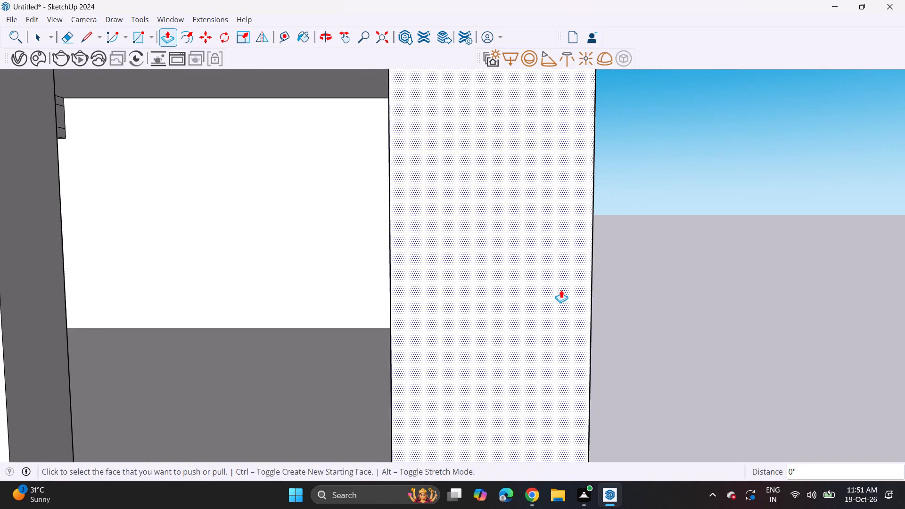
scroll(561, 290, "down", 7)
middle_click_drag(546, 331, 551, 160, "shift")
scroll(533, 243, "up", 6)
double_click(533, 245)
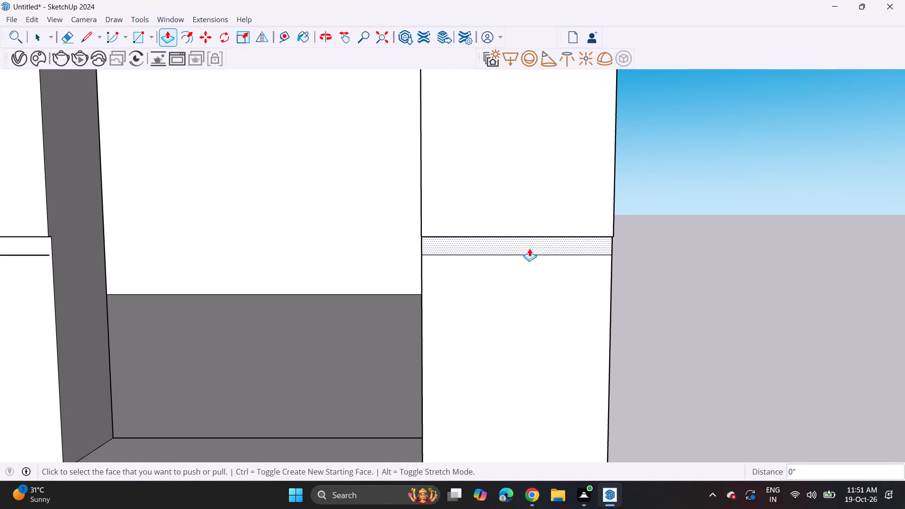
Pull the lower panel beneath the window, with its connected groove face, out 3/8" flush with the wall above.
middle_click_drag(517, 250, 724, 257)
middle_click_drag(687, 276, 847, 290)
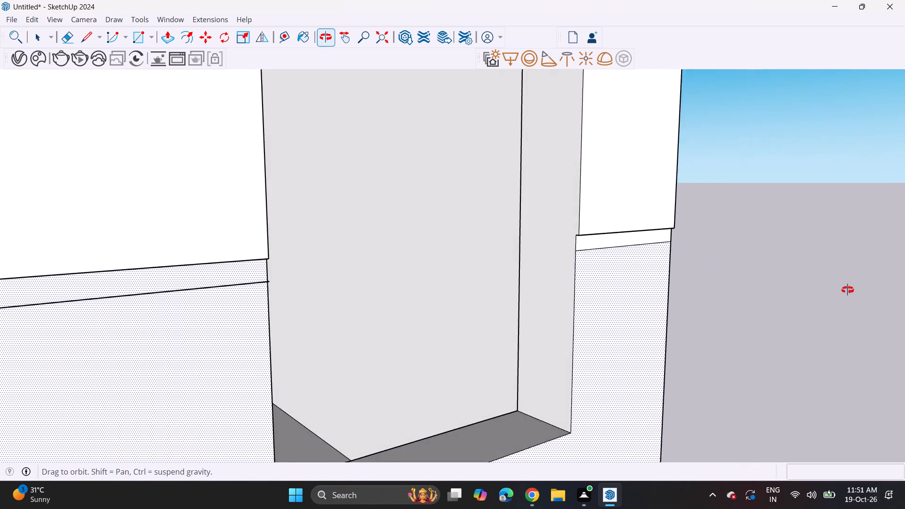
middle_click_drag(847, 290, 326, 283)
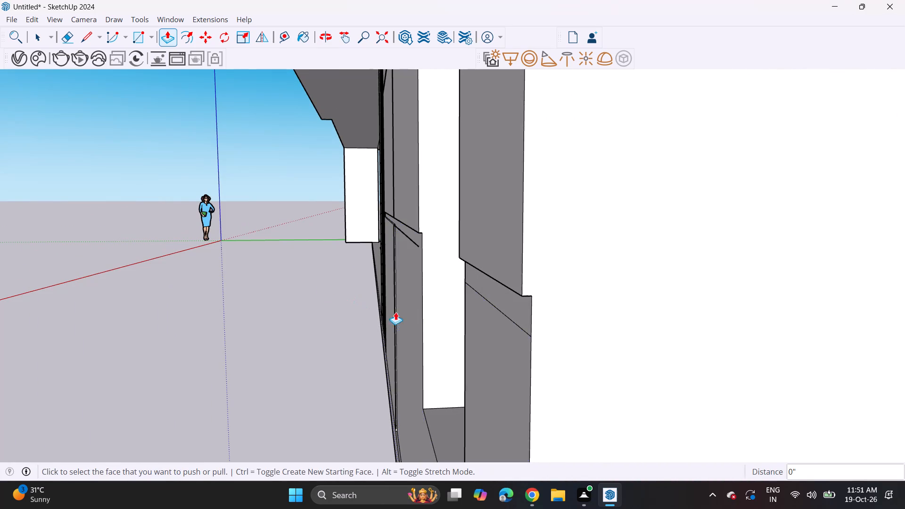
left_click(487, 347)
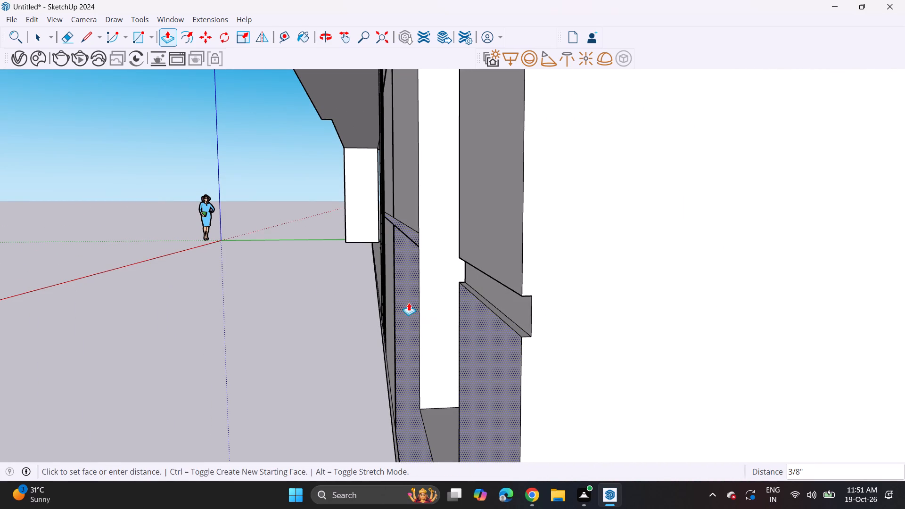
left_click(406, 243)
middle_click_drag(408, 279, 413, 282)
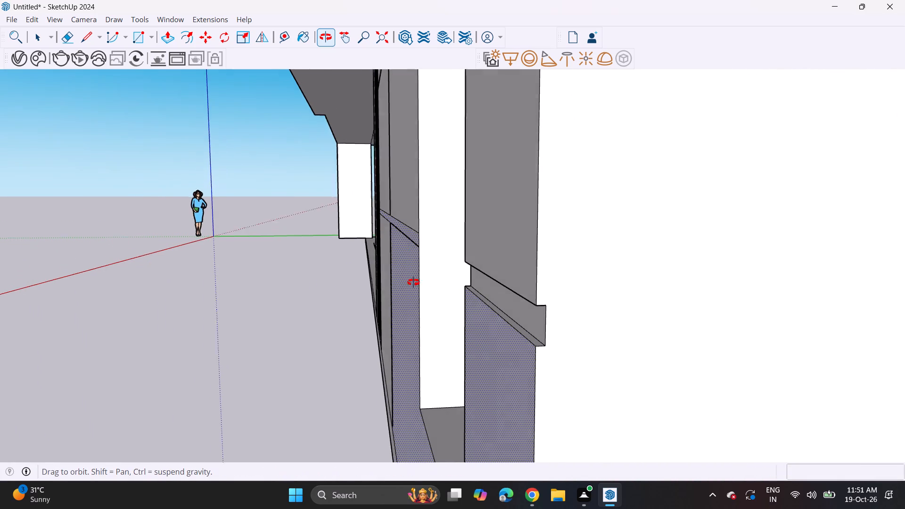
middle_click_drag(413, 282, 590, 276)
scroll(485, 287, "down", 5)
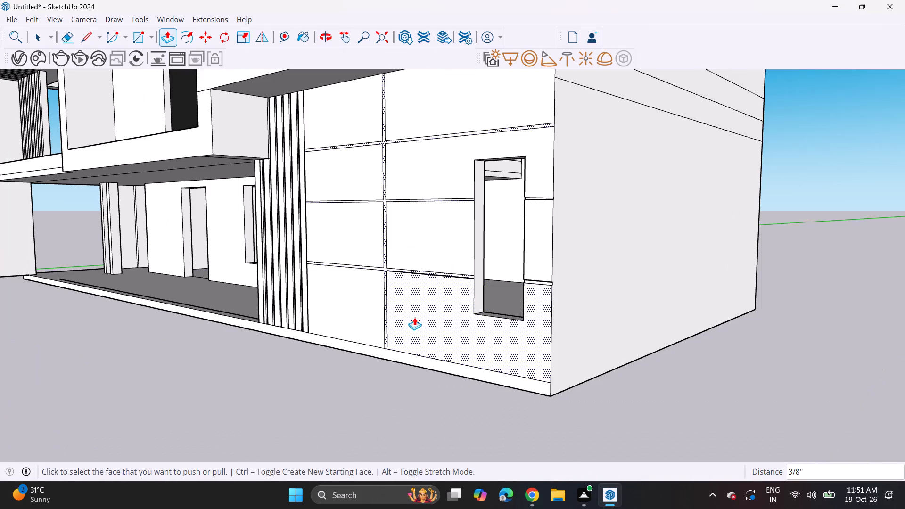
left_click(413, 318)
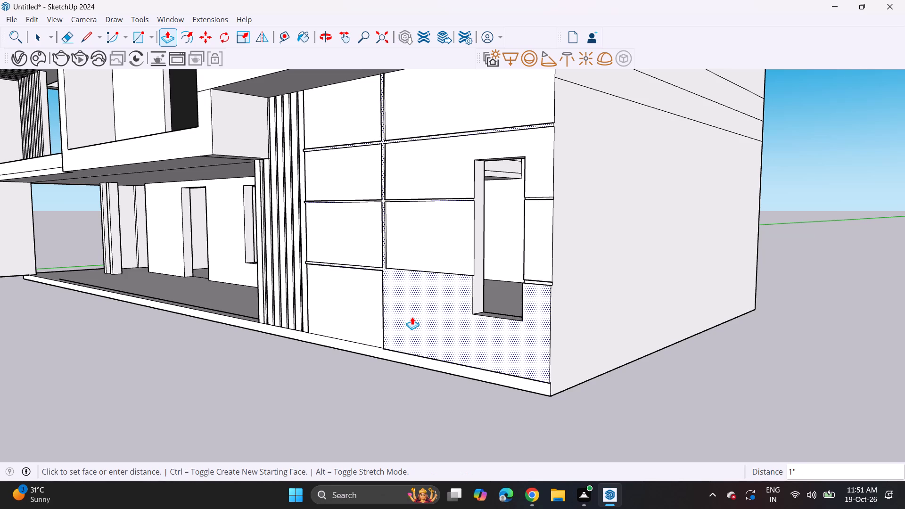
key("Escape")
Draw a short line extending the vertical groove's window-side edge down to the plinth, separating the groove from the lower panel.
middle_click_drag(412, 317, 537, 320)
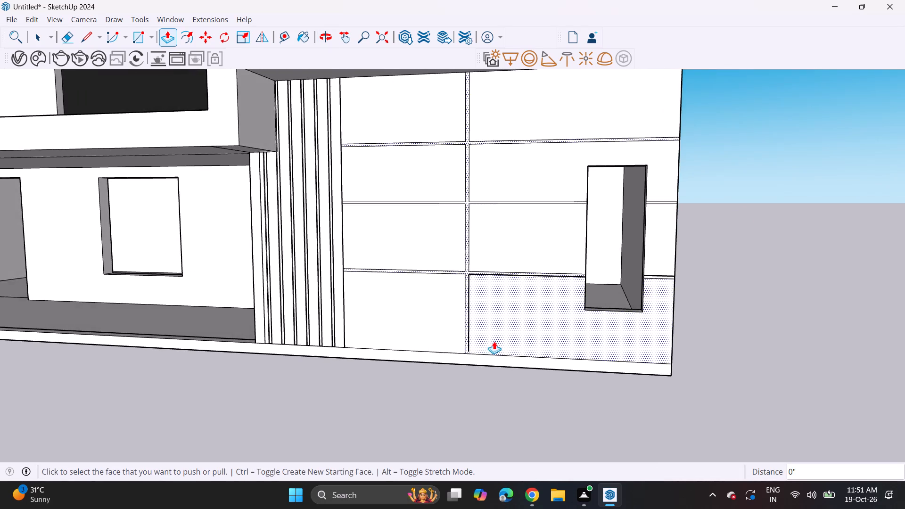
scroll(493, 341, "up", 14)
key("space")
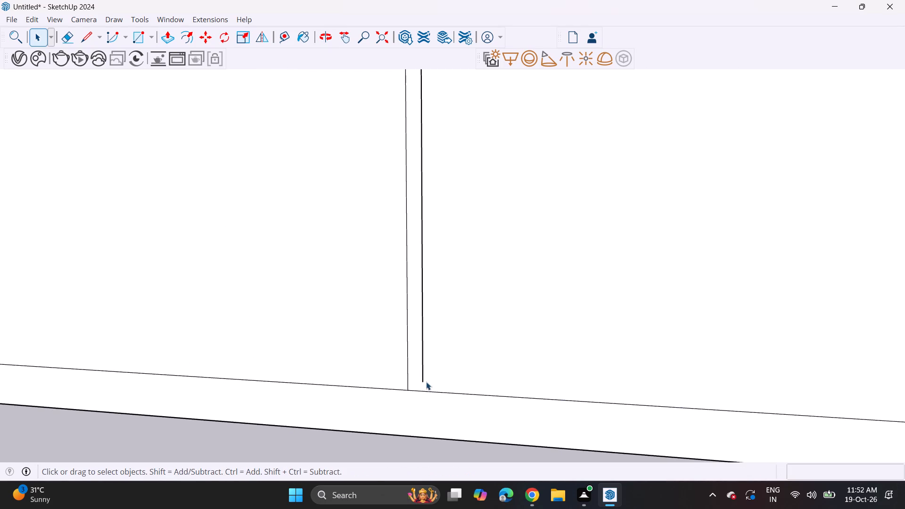
left_click(90, 34)
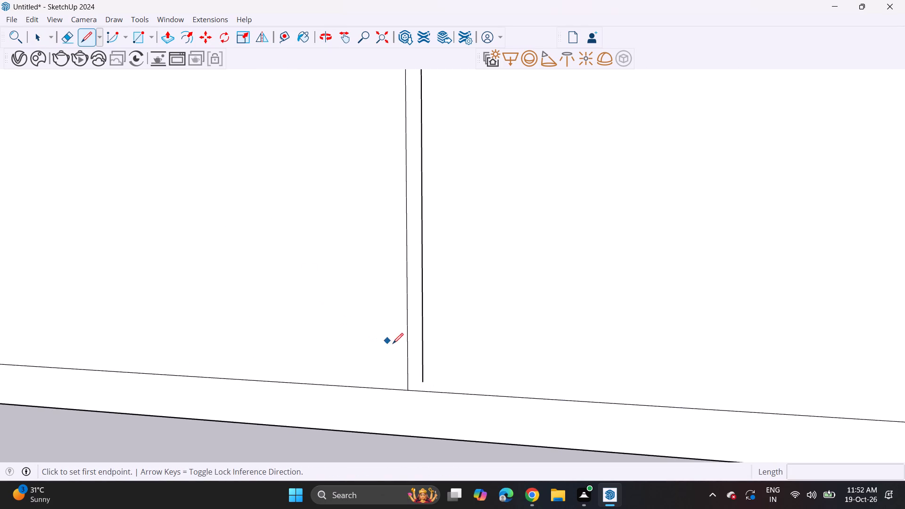
left_click(422, 377)
left_click(422, 392)
Push the connected groove face 3/8" into the end block's ground-floor wall with Push/Pull.
scroll(413, 326, "down", 5)
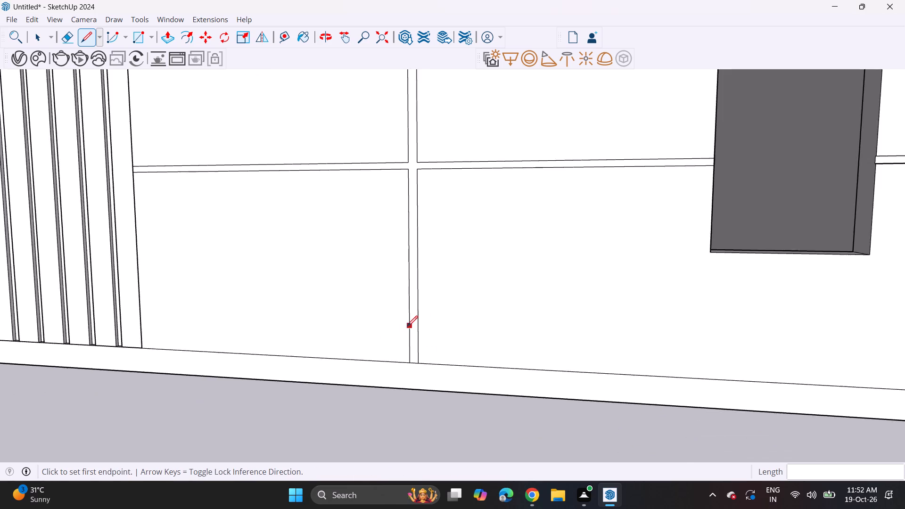
scroll(407, 326, "down", 8)
middle_click_drag(478, 311, 381, 308)
middle_click_drag(356, 305, 269, 326)
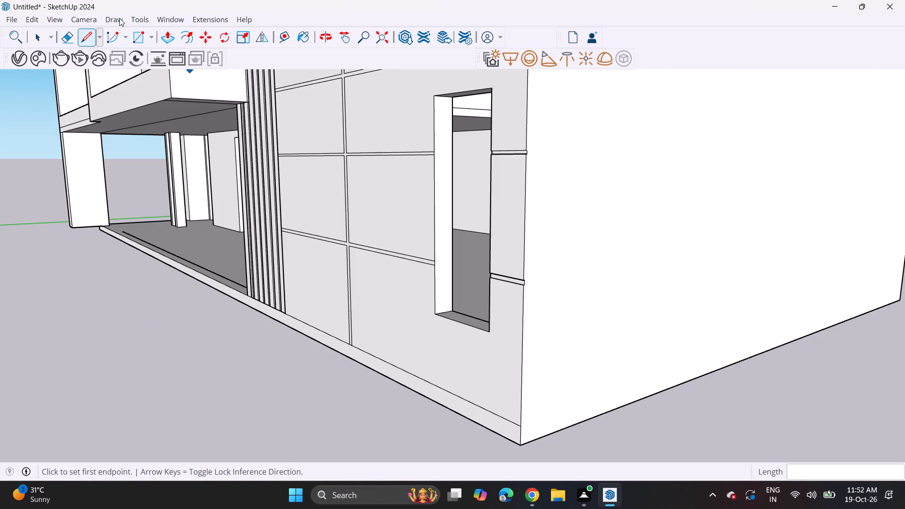
left_click(162, 43)
scroll(544, 307, "up", 4)
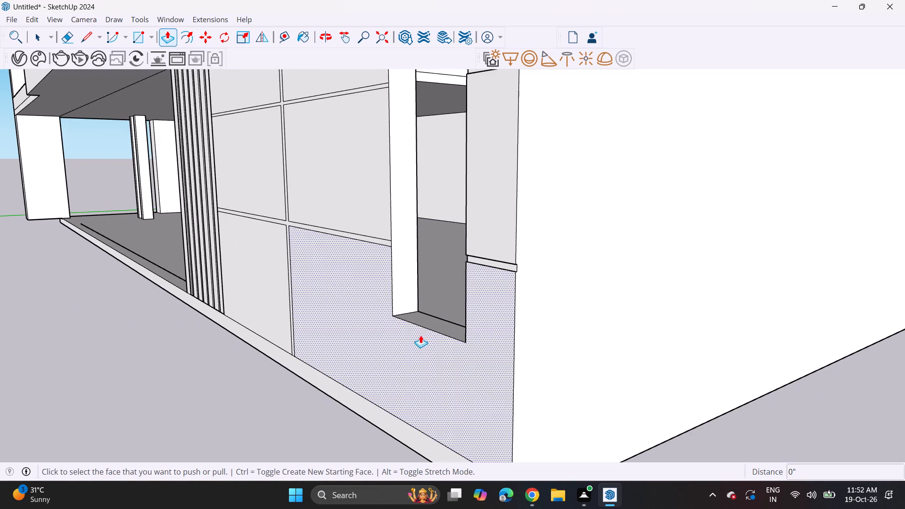
scroll(328, 235, "up", 4)
left_click(329, 230)
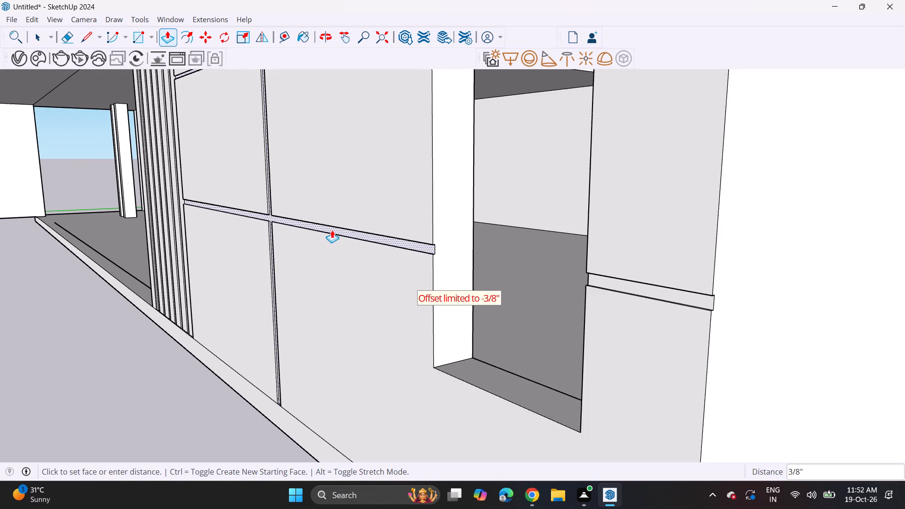
left_click(333, 229)
Examine the grooved ground-floor wall and the villa's whole front elevation.
middle_click_drag(329, 245, 443, 227)
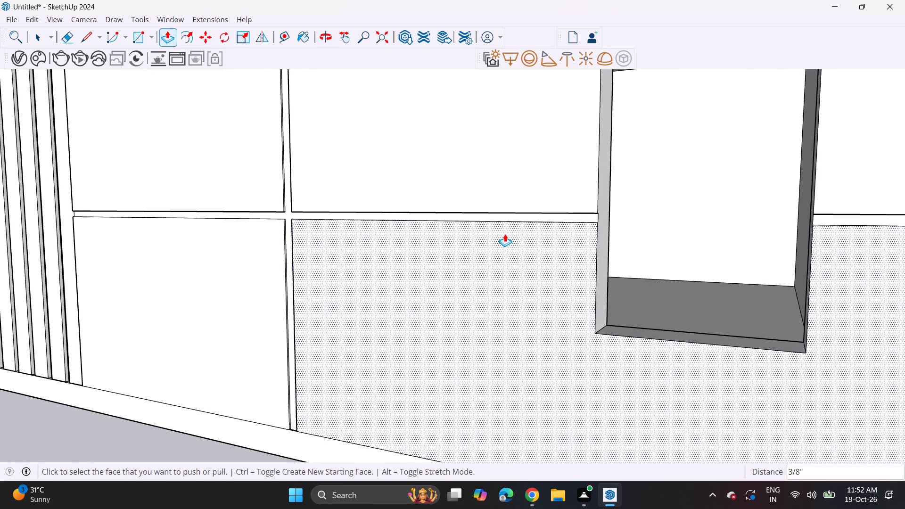
scroll(505, 234, "down", 15)
middle_click_drag(446, 264, 563, 270)
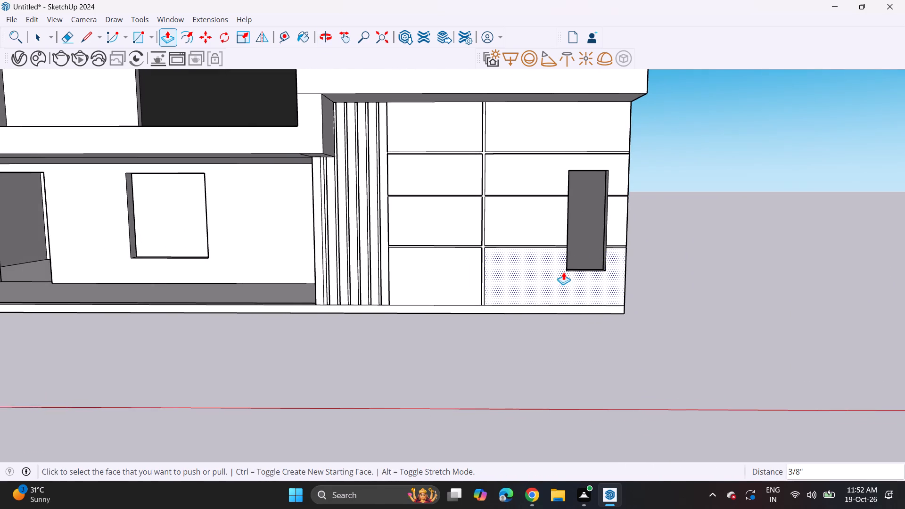
middle_click_drag(540, 286, 586, 317, "shift")
scroll(553, 305, "down", 7)
middle_click_drag(510, 299, 533, 312)
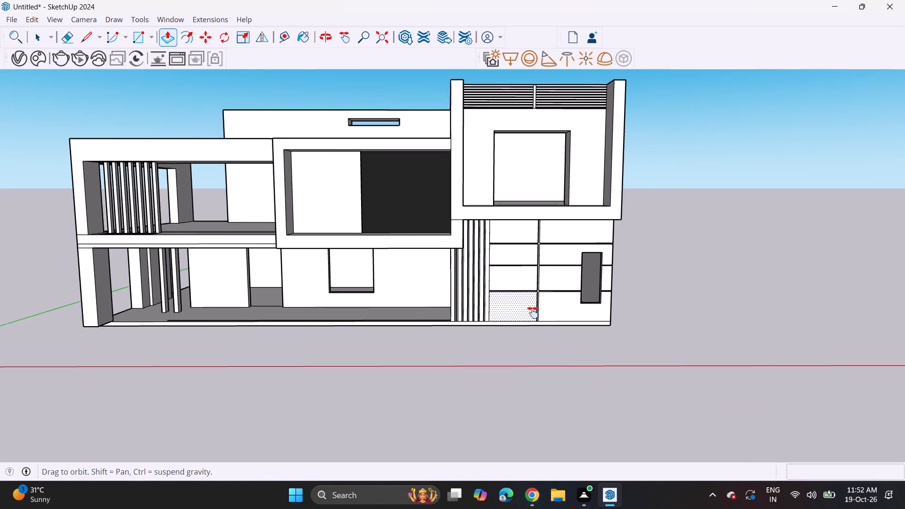
middle_click_drag(533, 312, 565, 328)
middle_click_drag(568, 331, 559, 303)
scroll(561, 302, "up", 1)
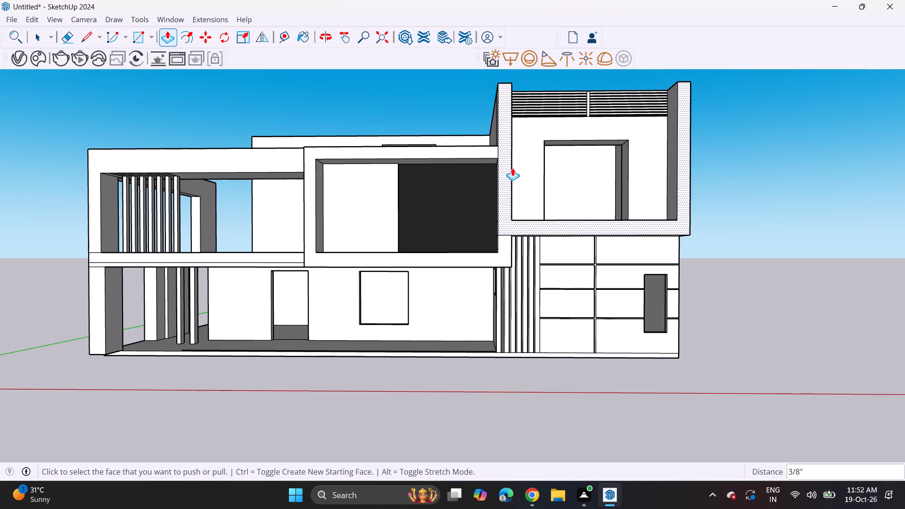
middle_click_drag(531, 138, 537, 148)
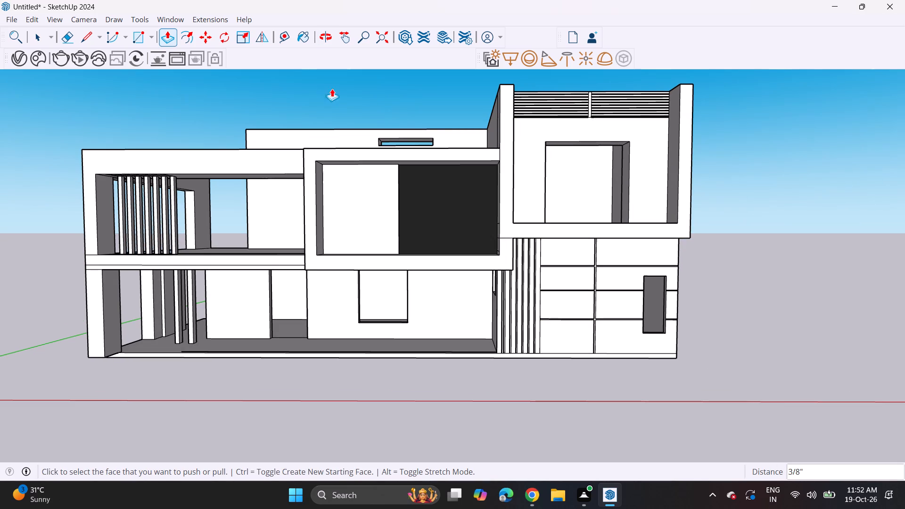
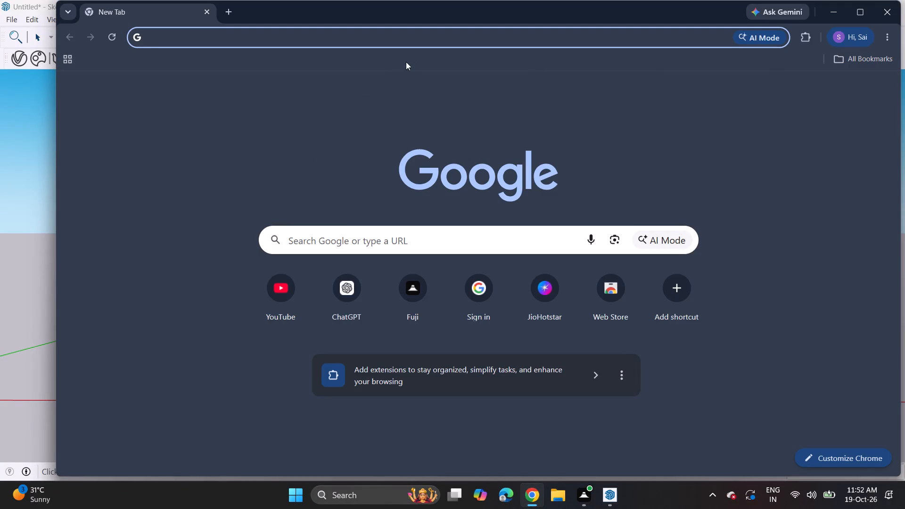
In Chrome, find the 3D Warehouse website through a Google search for 3d warehouse and open it.
left_click(341, 249)
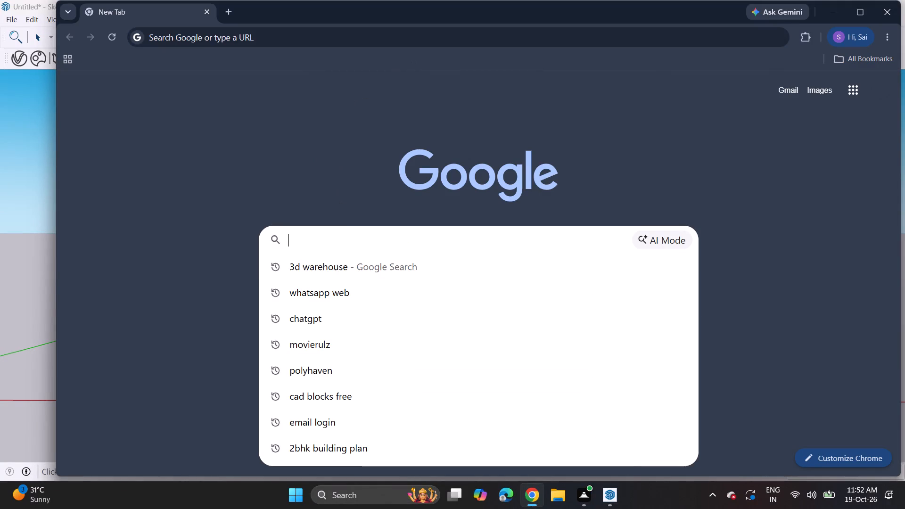
left_click(329, 278)
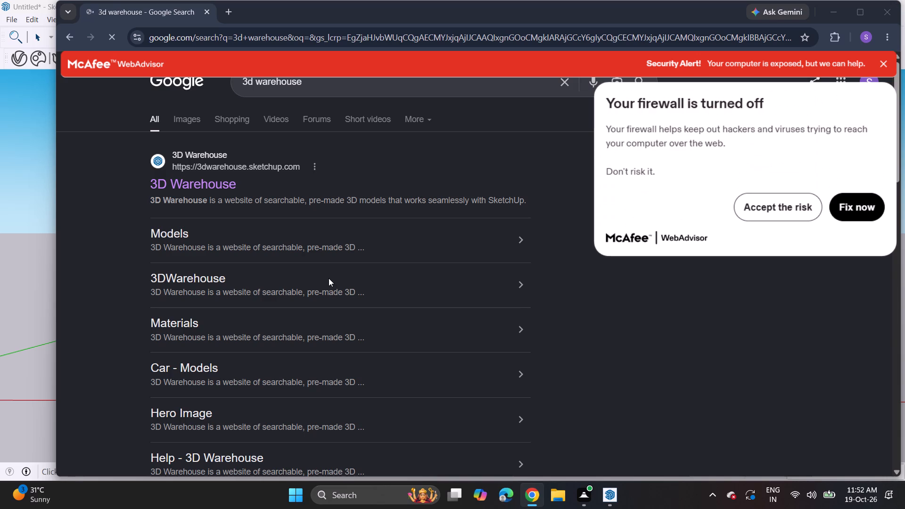
left_click(224, 184)
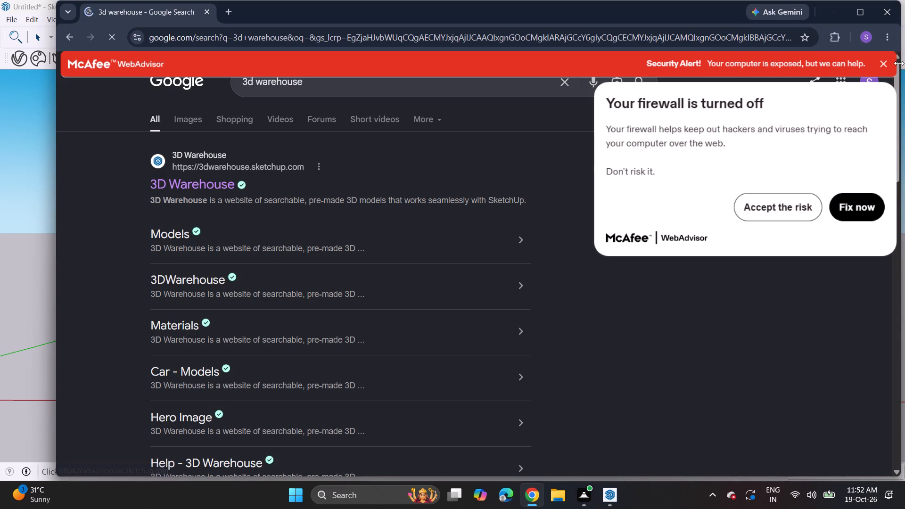
left_click(879, 64)
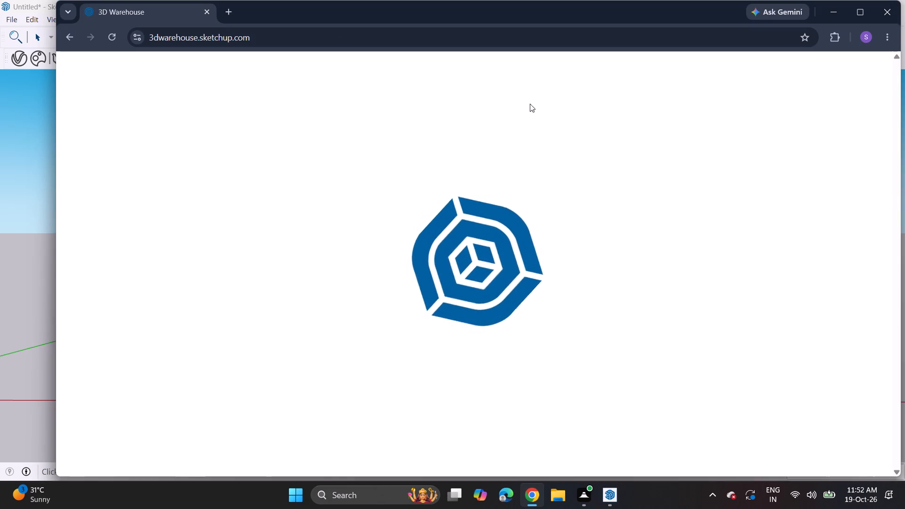
Search 3D Warehouse for round steps.
left_click(493, 70)
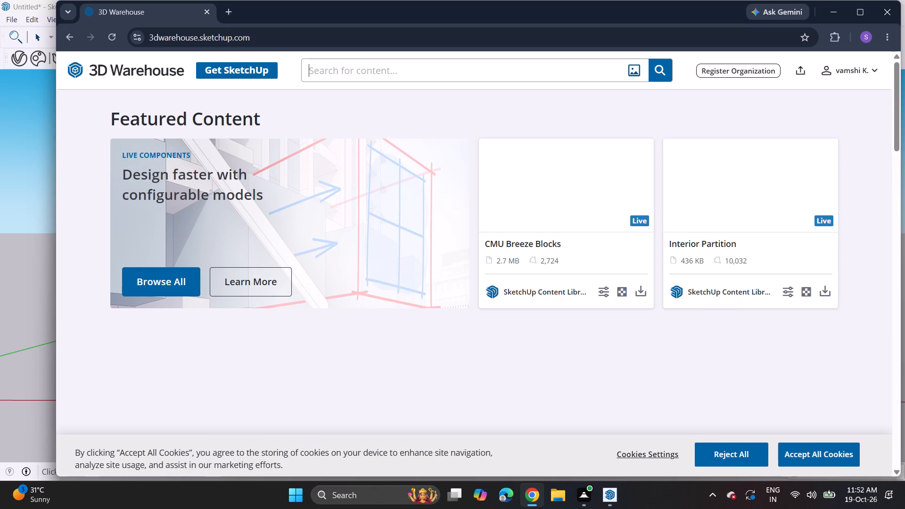
type("round")
key("space")
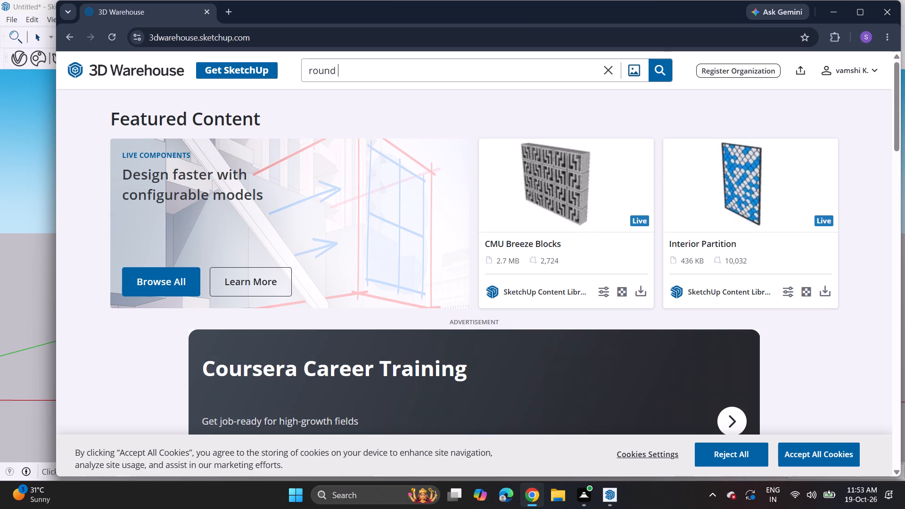
type("steps")
key("Return")
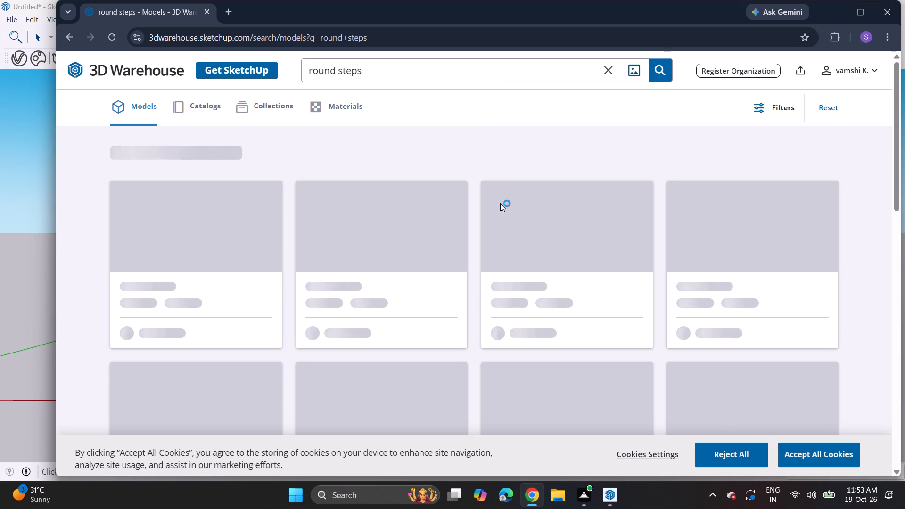
Find the round_steps_to_no_where spiral stair model among the results and download it as a SketchUp file.
scroll(514, 238, "down", 3)
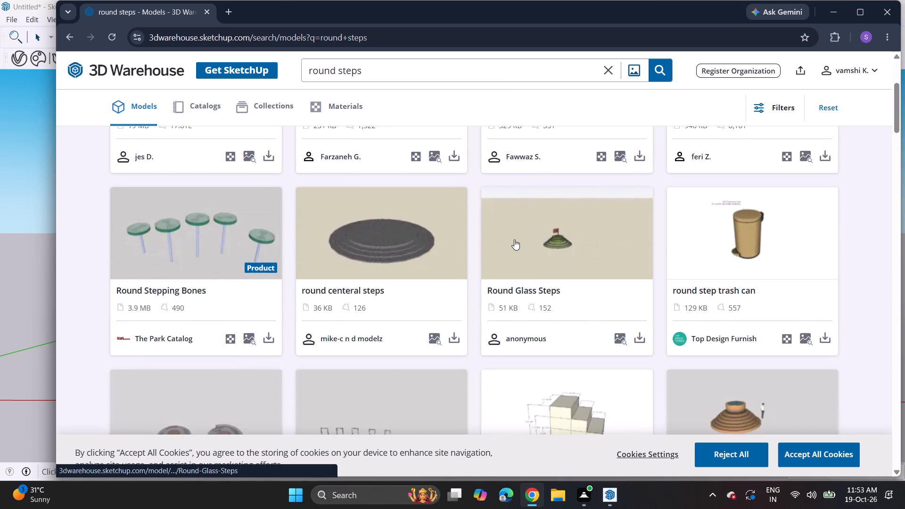
scroll(514, 239, "down", 8)
scroll(515, 240, "up", 3)
scroll(515, 240, "down", 2)
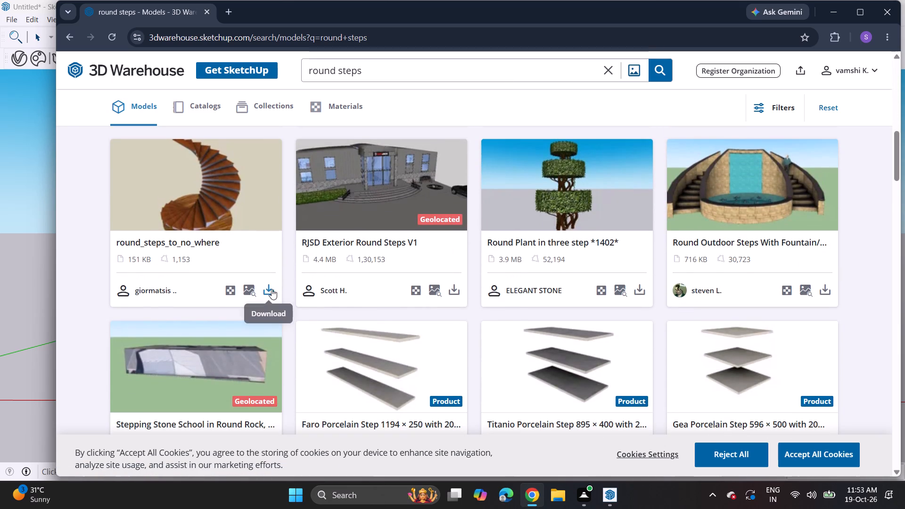
left_click(271, 289)
left_click(287, 318)
Look through the remaining round steps results for suitable stair models and load more results.
scroll(609, 207, "down", 3)
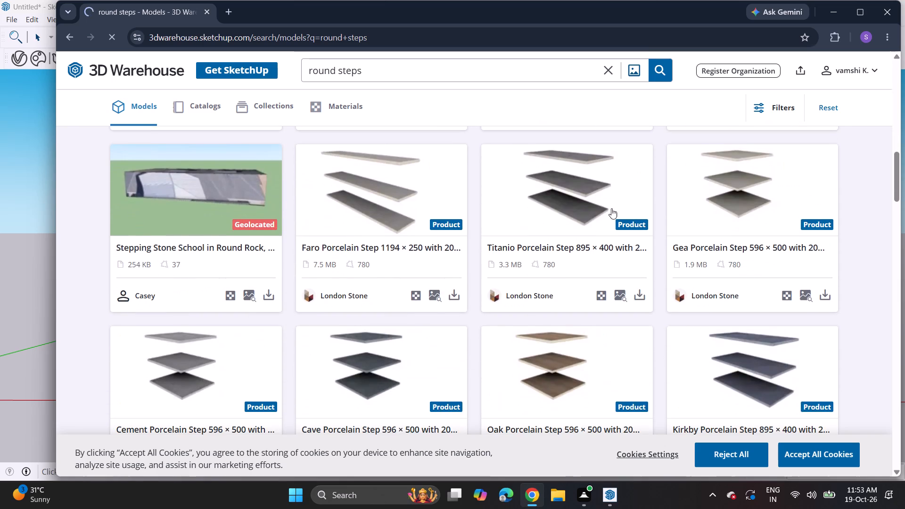
scroll(503, 251, "up", 2)
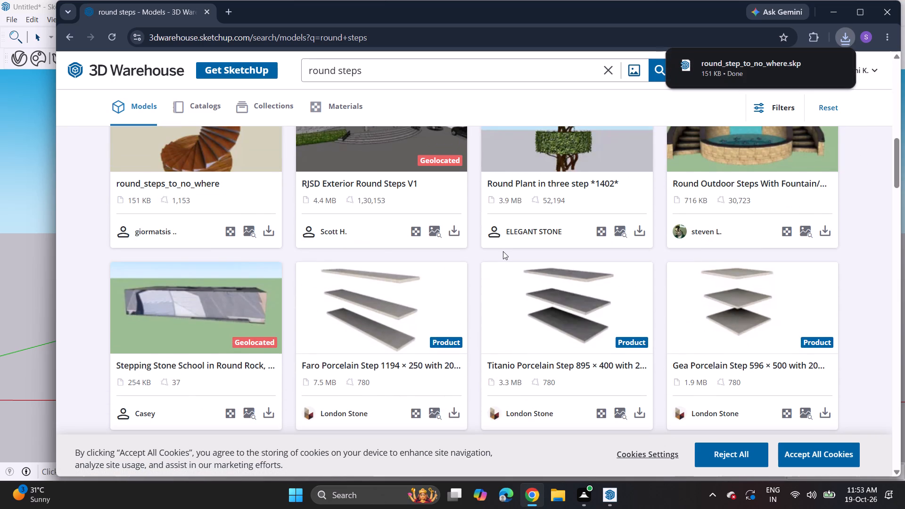
scroll(503, 251, "down", 8)
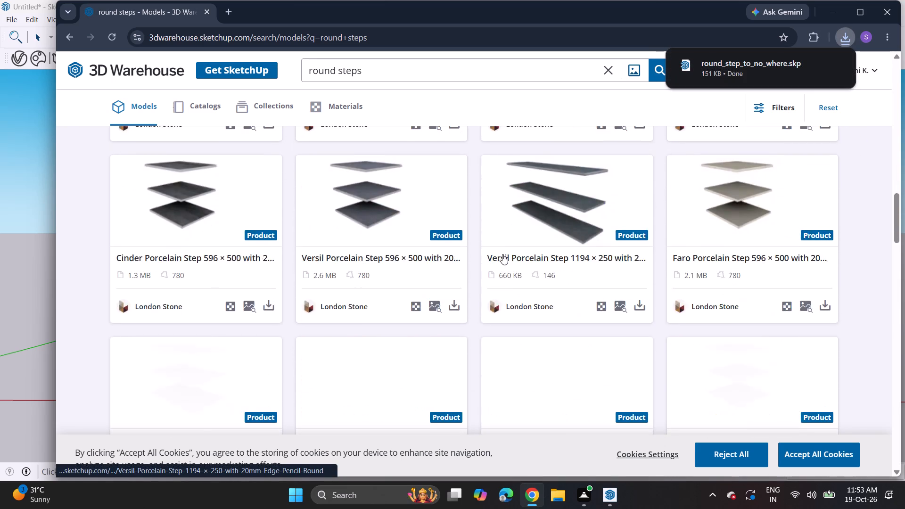
scroll(502, 254, "down", 11)
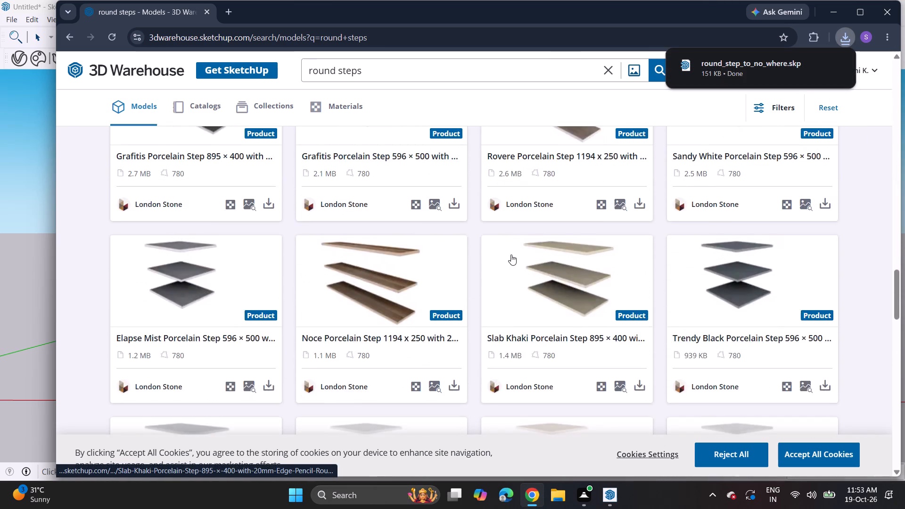
scroll(511, 254, "down", 13)
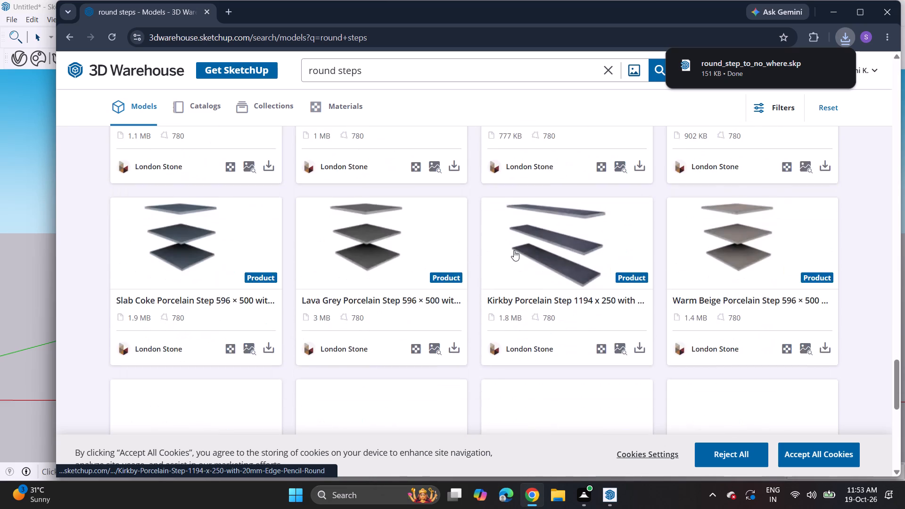
scroll(514, 250, "down", 8)
scroll(518, 245, "up", 4)
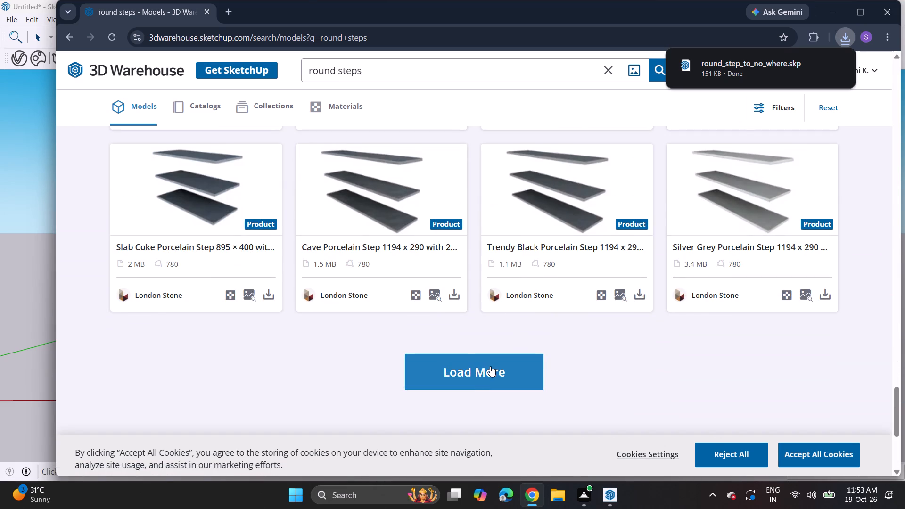
left_click(489, 375)
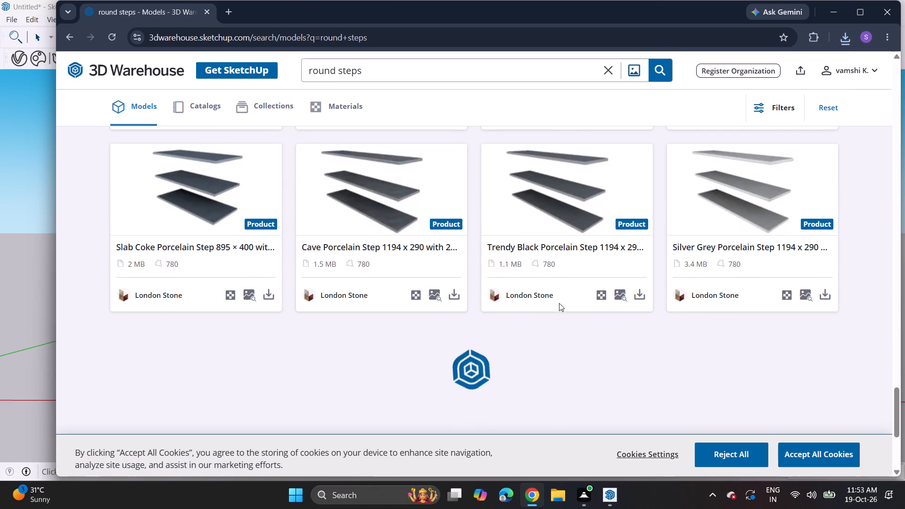
Find the Donen Merdiven staircase model in the newly loaded results and download it as a SketchUp file.
scroll(557, 309, "down", 2)
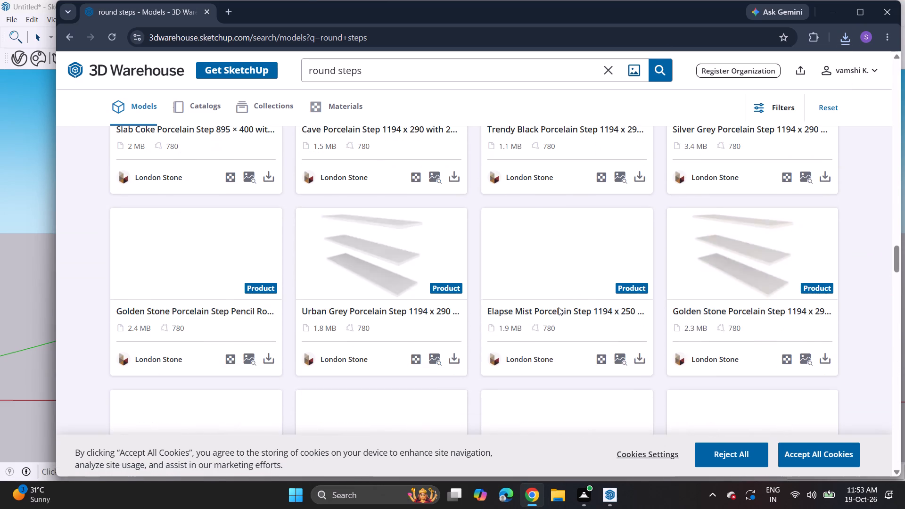
scroll(559, 307, "down", 6)
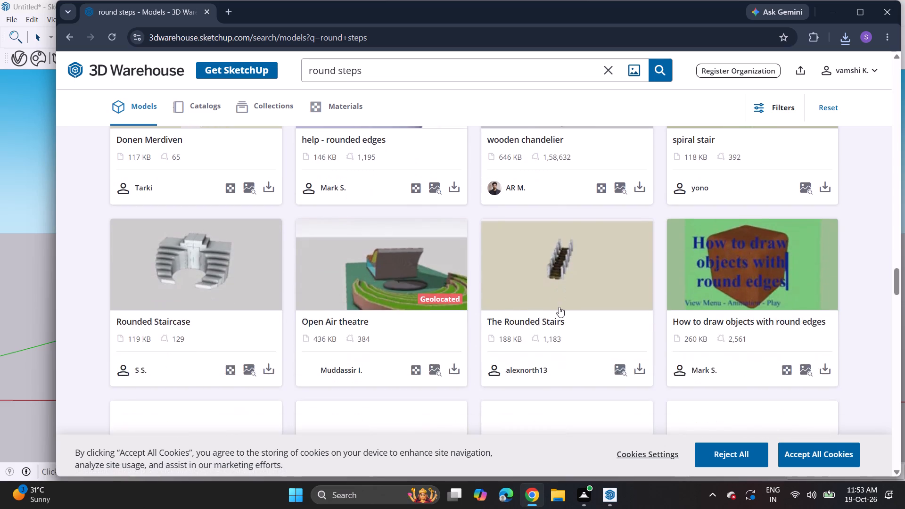
scroll(559, 307, "up", 2)
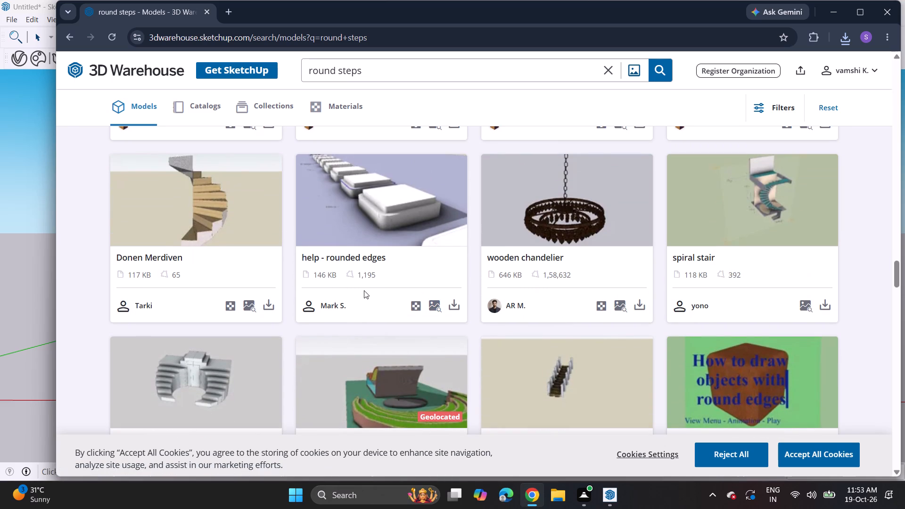
left_click(273, 306)
left_click(323, 333)
Download the model titled my first Spiral Staircases as a SketchUp file.
scroll(323, 331, "down", 4)
scroll(566, 305, "down", 1)
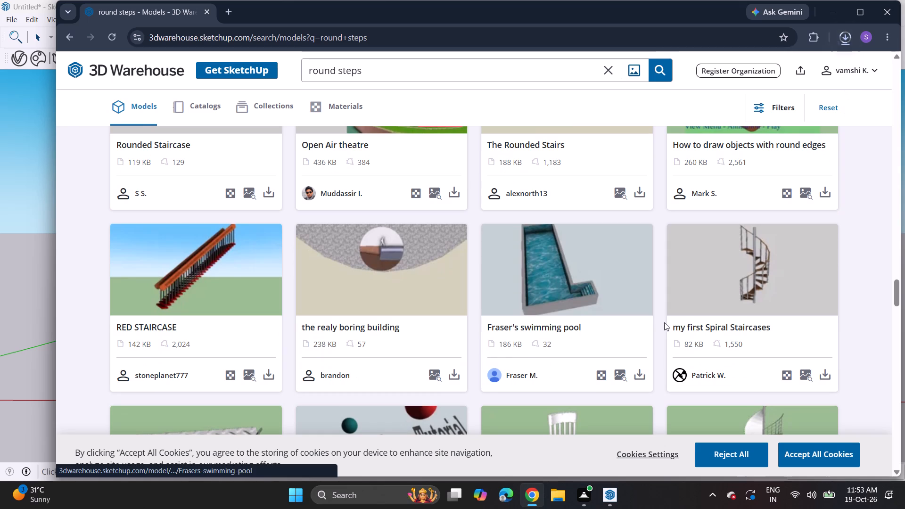
left_click(823, 381)
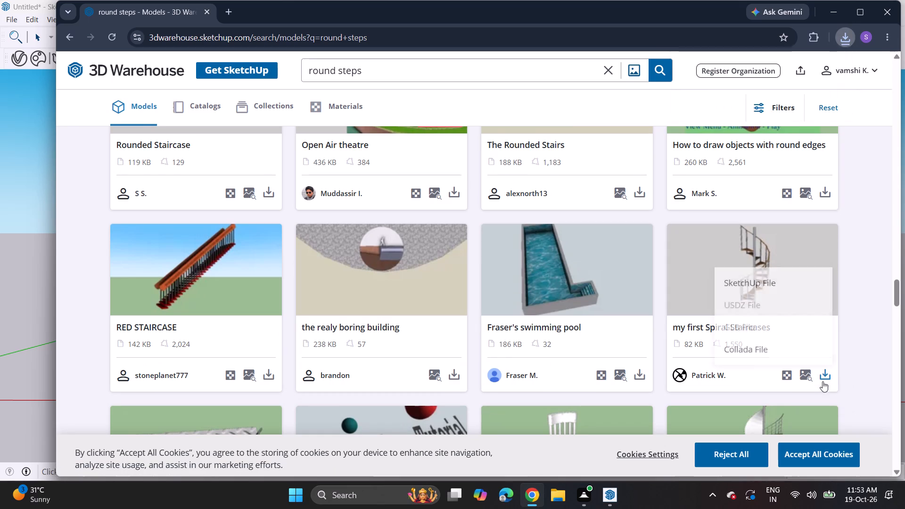
left_click(795, 286)
Download the 408 KB Spiral Staircase model with brown steps and railing as a SketchUp file.
scroll(556, 381, "down", 4)
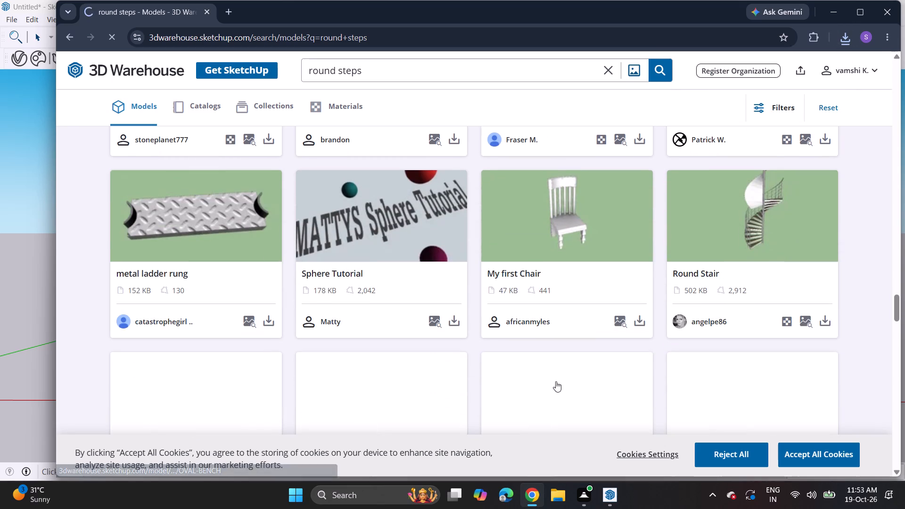
scroll(556, 381, "down", 5)
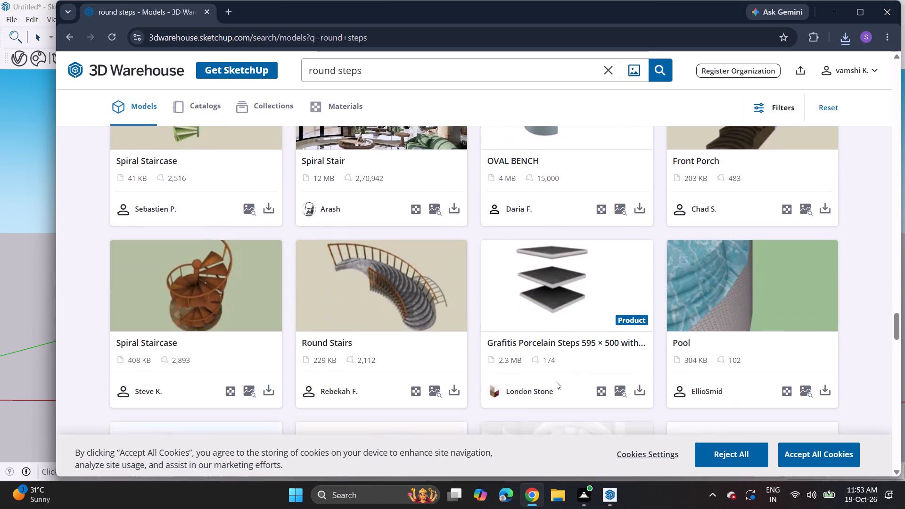
left_click(268, 390)
left_click(294, 289)
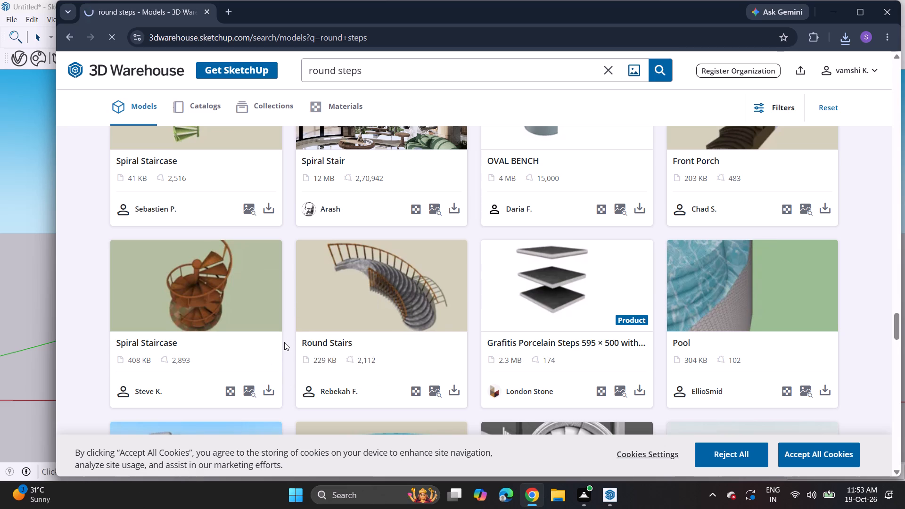
Look through the further round steps results for more stair models.
scroll(288, 335, "down", 3)
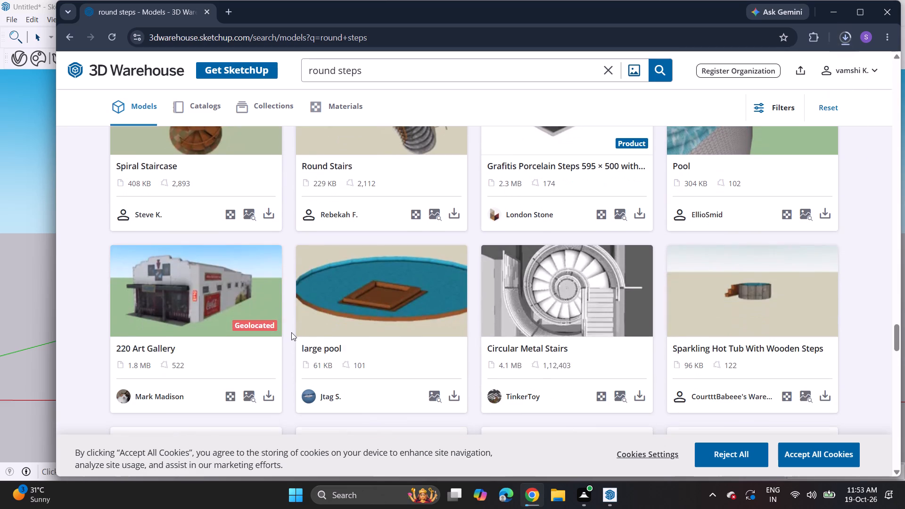
scroll(292, 332, "down", 10)
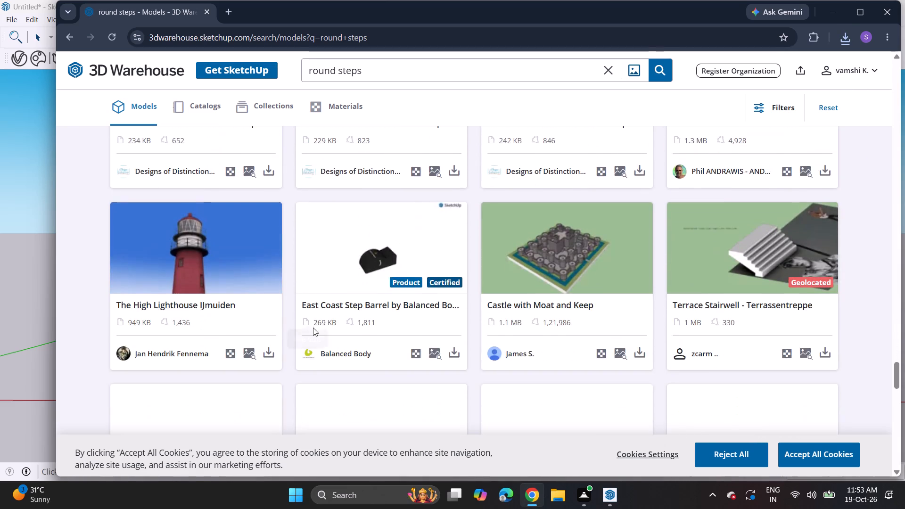
scroll(316, 326, "down", 4)
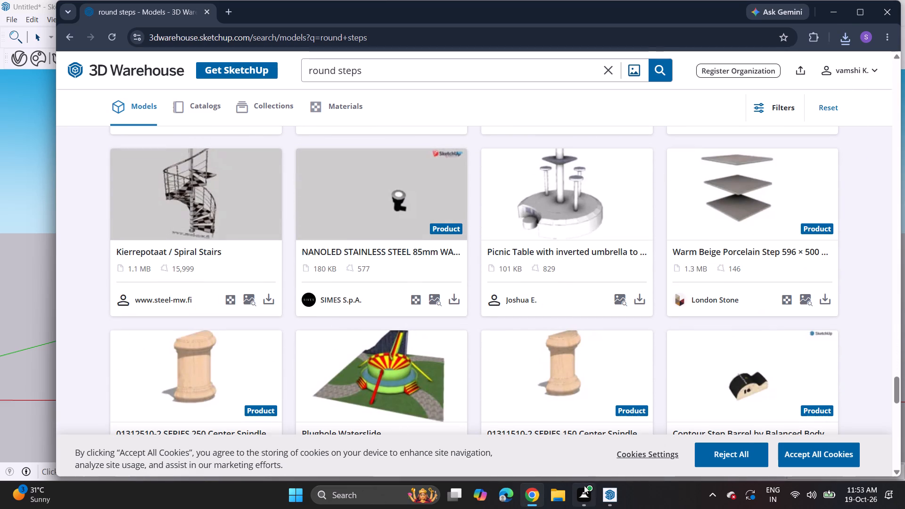
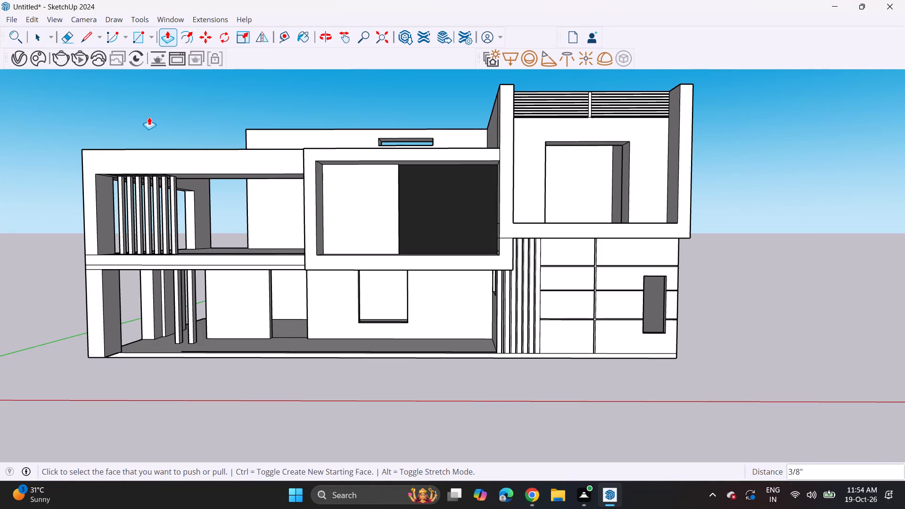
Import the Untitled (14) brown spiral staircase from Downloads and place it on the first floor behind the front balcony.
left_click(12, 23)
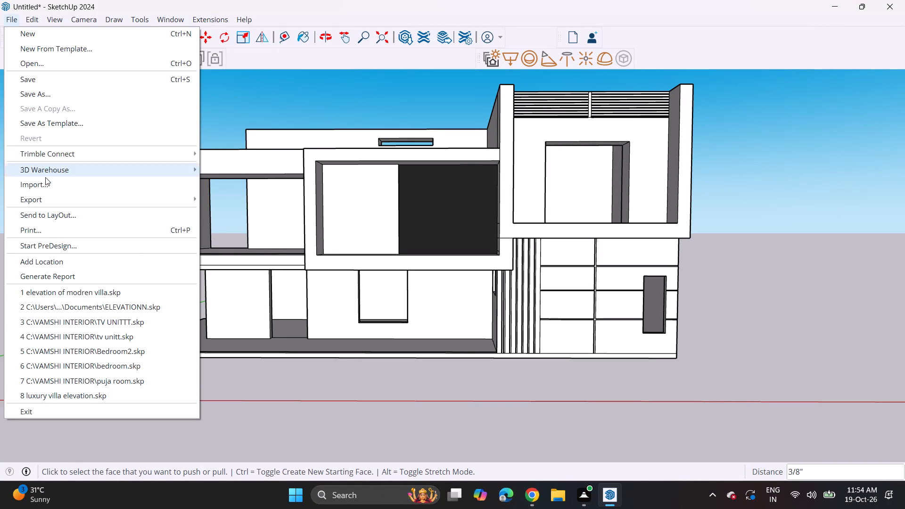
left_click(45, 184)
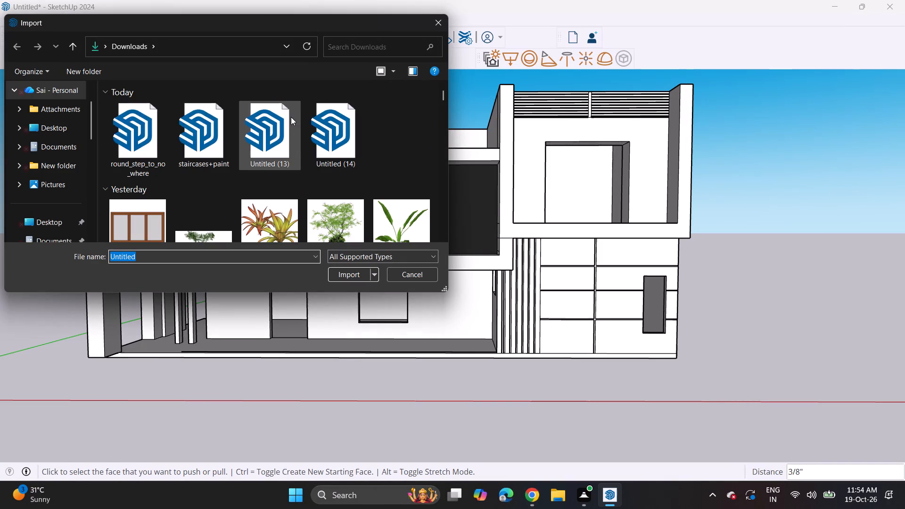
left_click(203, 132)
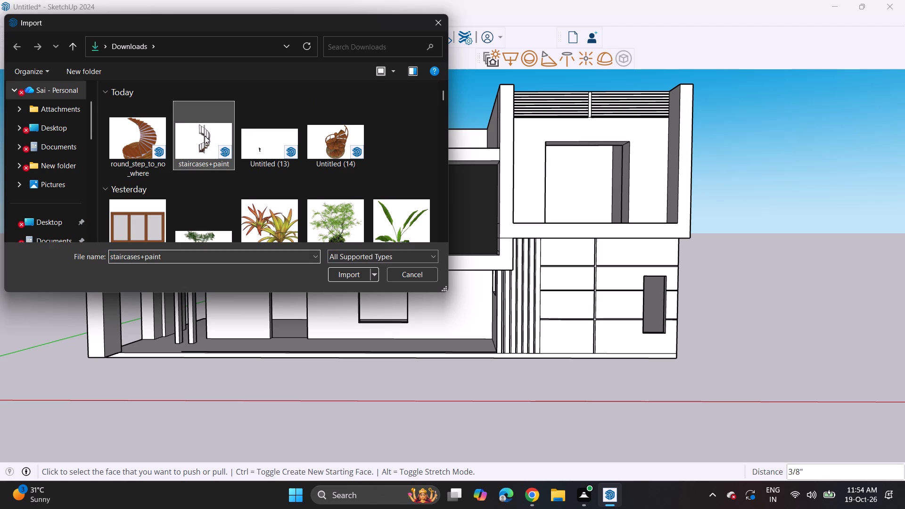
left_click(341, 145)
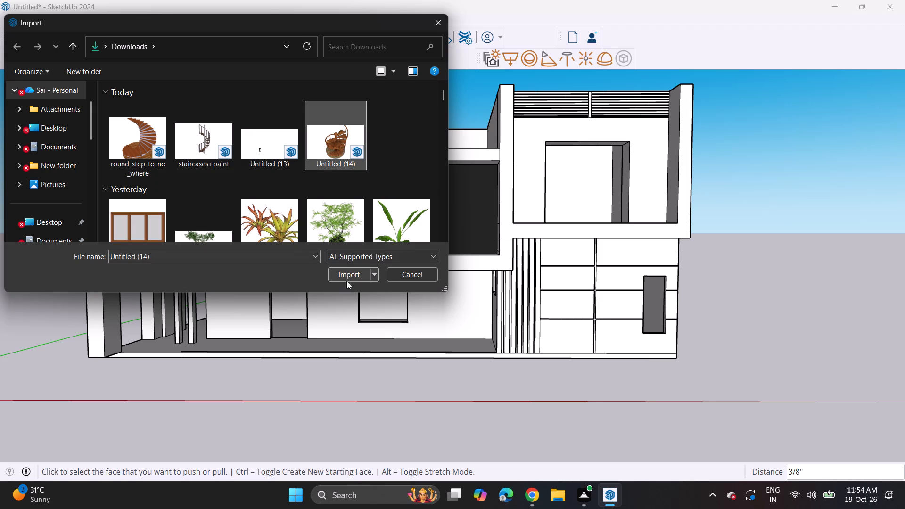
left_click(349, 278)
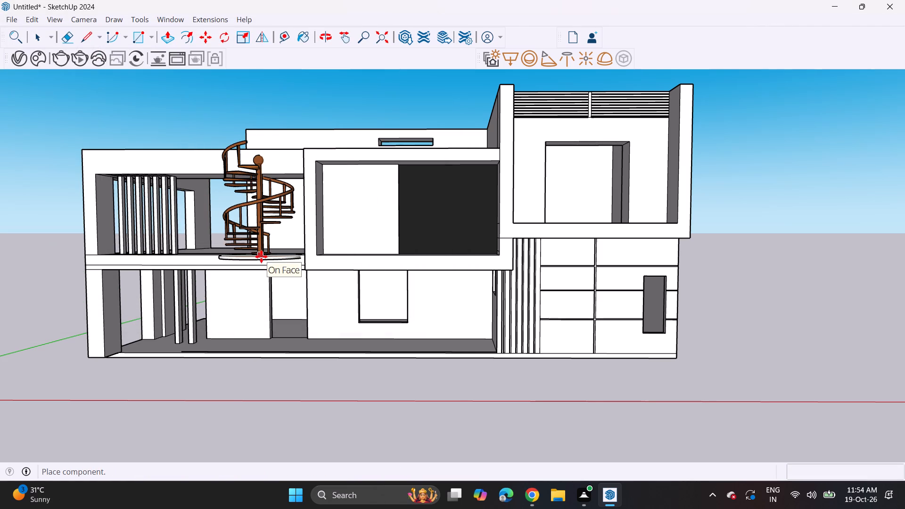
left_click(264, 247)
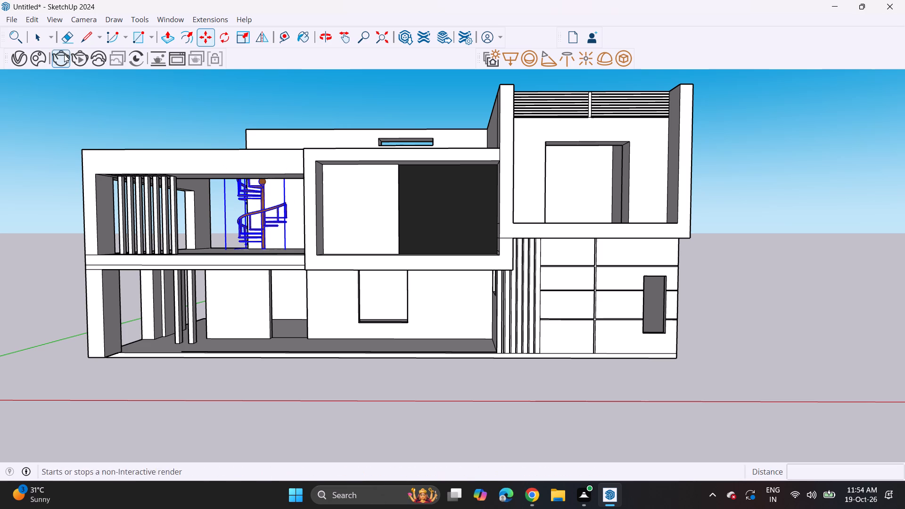
Import the staircases+paint spiral staircase model from Downloads and place it on the first floor near the open terrace.
left_click(4, 16)
left_click(67, 180)
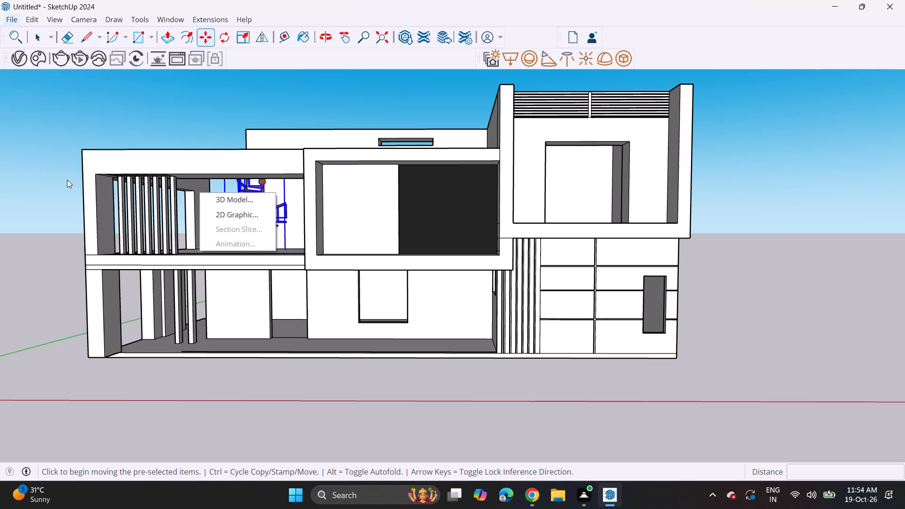
left_click(198, 139)
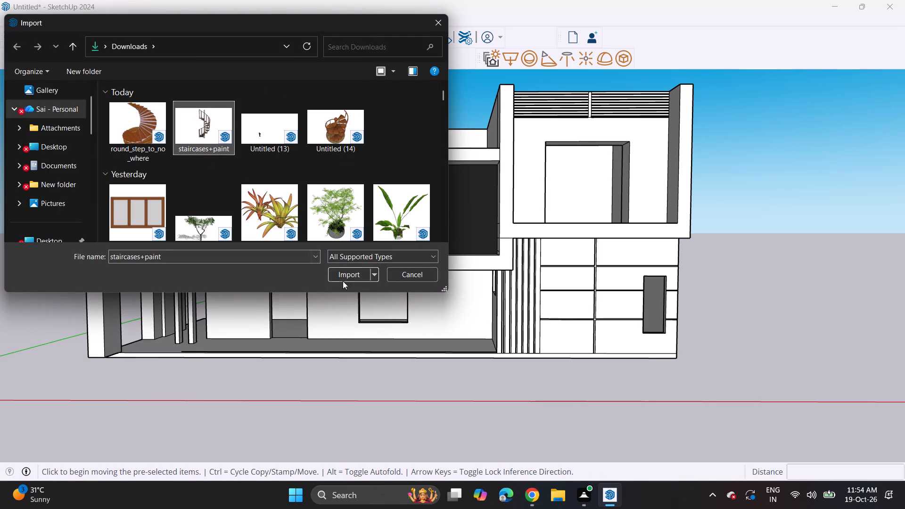
left_click(351, 278)
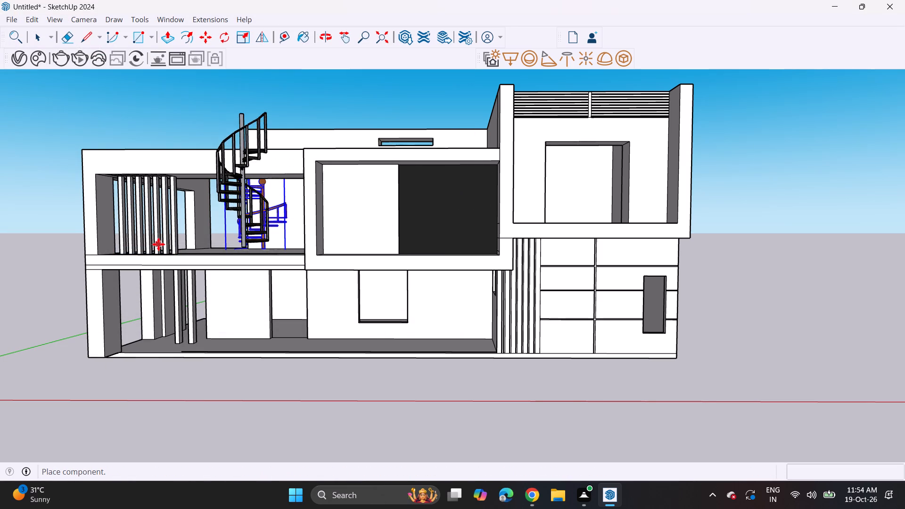
middle_click_drag(161, 244, 314, 311)
scroll(263, 274, "down", 5)
middle_click_drag(219, 274, 366, 301, "shift")
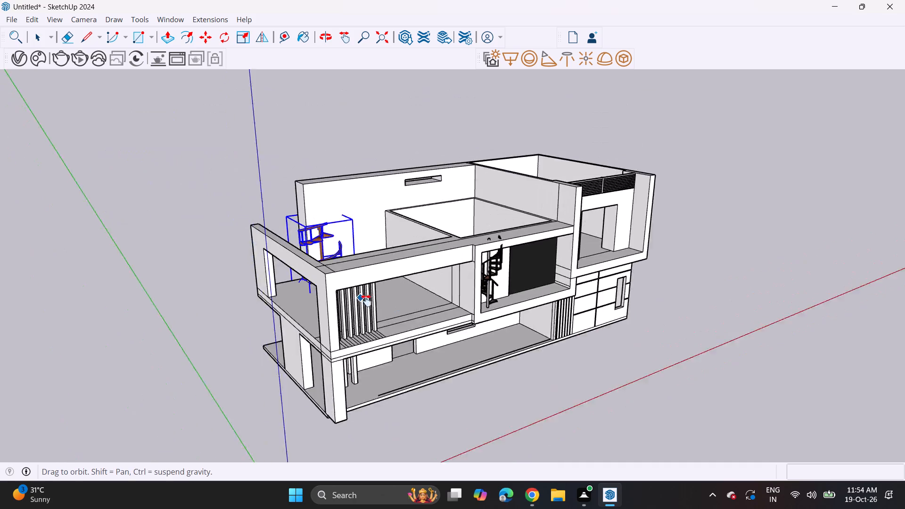
middle_click_drag(366, 301, 420, 350, "shift")
left_click(313, 327)
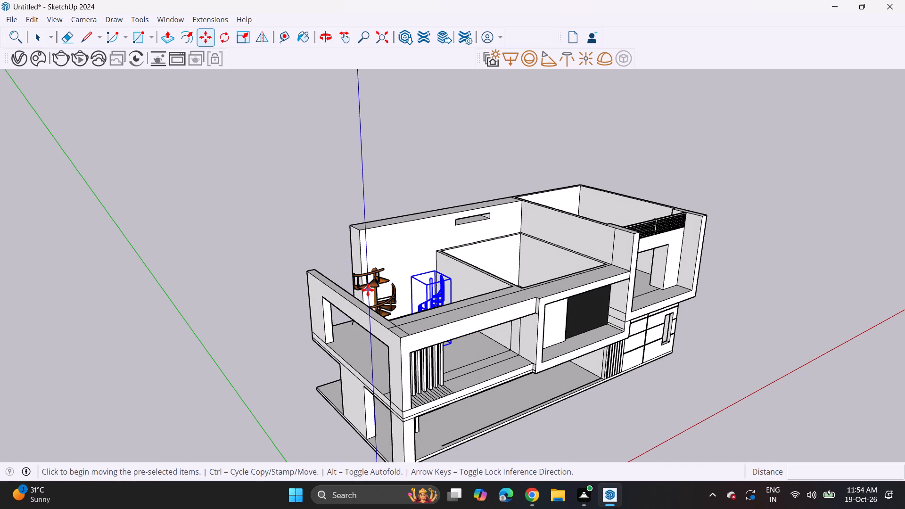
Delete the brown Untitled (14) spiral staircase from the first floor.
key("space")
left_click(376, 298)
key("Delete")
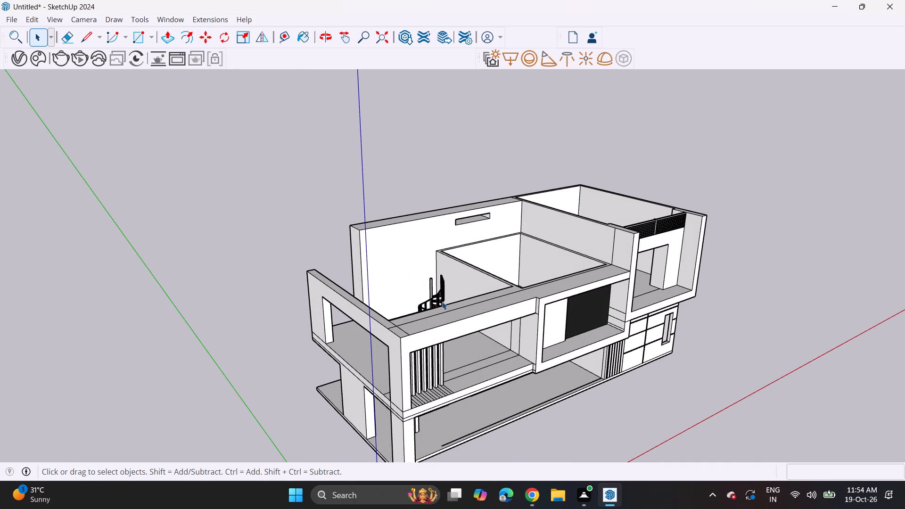
Move the remaining spiral staircase by its base corner about 10' 10 5/8" to the end of the rear first-floor wall.
left_click(443, 302)
middle_click_drag(440, 300, 295, 214)
middle_click_drag(389, 299, 386, 301)
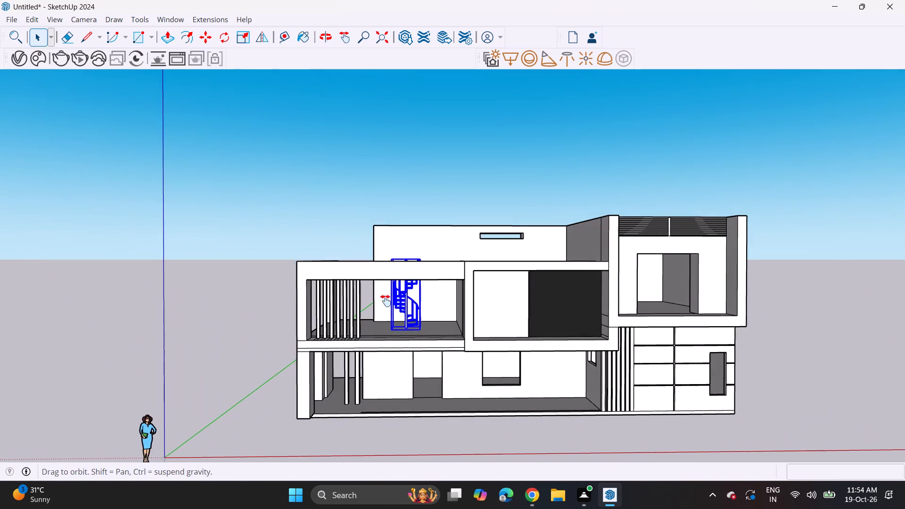
middle_click_drag(386, 301, 344, 287)
scroll(346, 290, "up", 8)
middle_click_drag(383, 304, 375, 345)
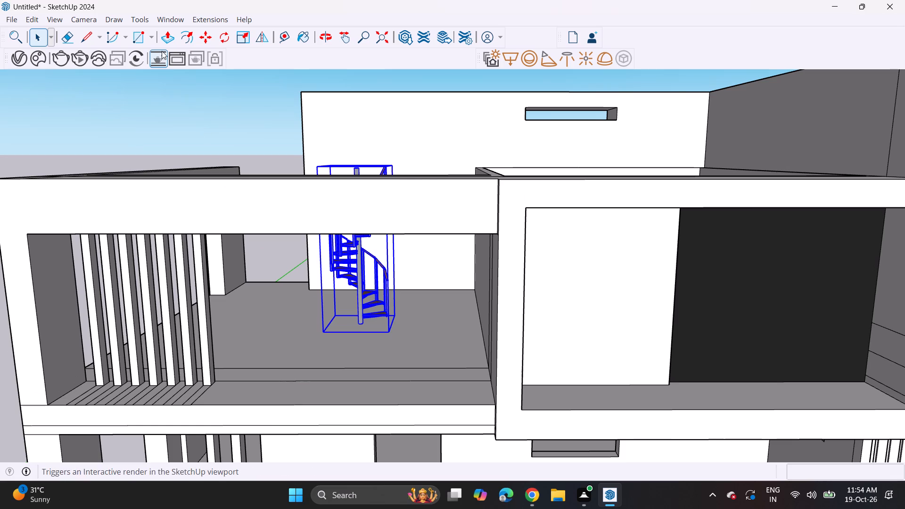
left_click(207, 37)
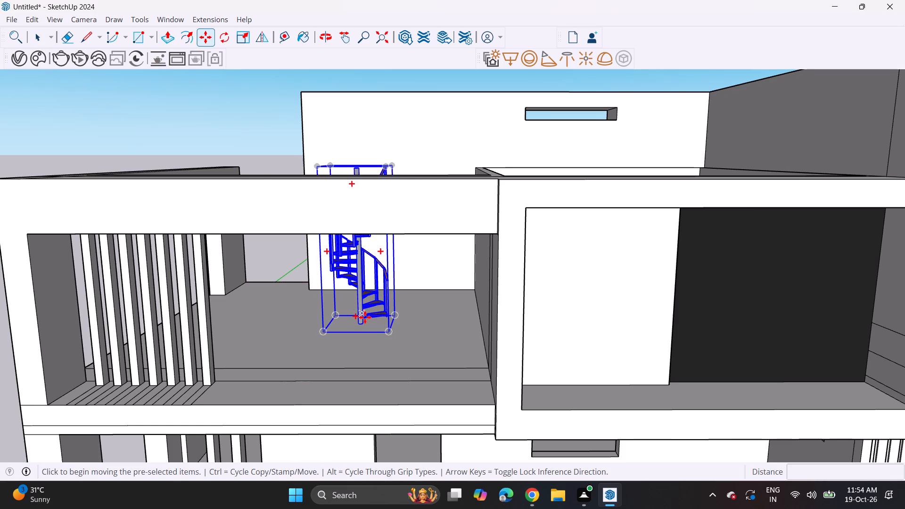
left_click(336, 316)
left_click(308, 285)
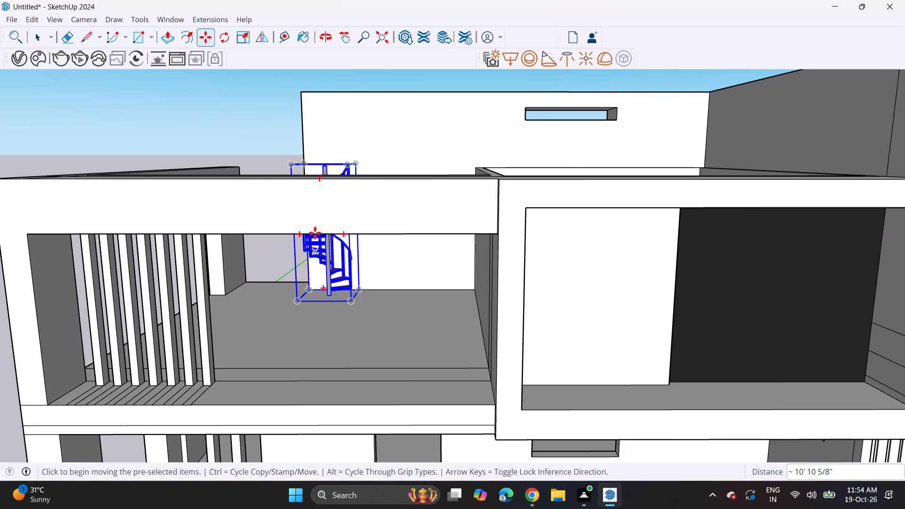
Scale the spiral staircase up uniformly by about 1.54 so it rises above the first-floor roof beam.
left_click(246, 35)
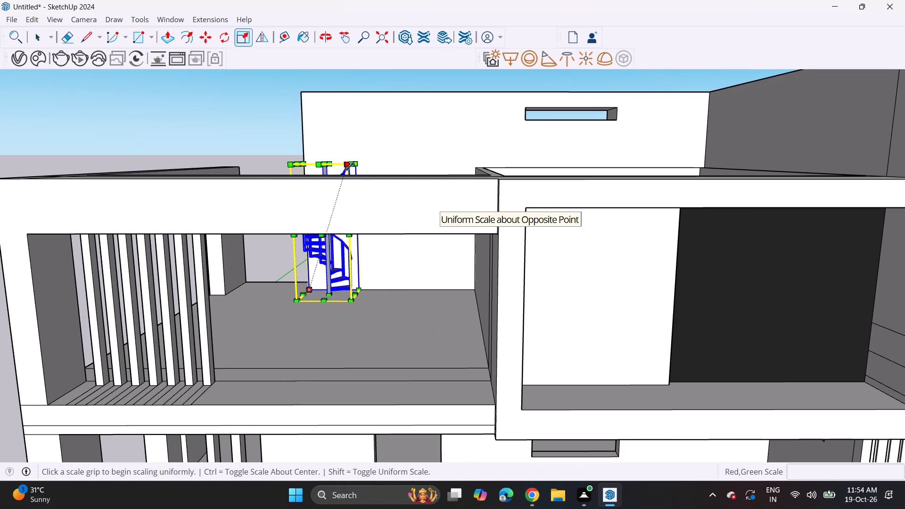
left_click(350, 166)
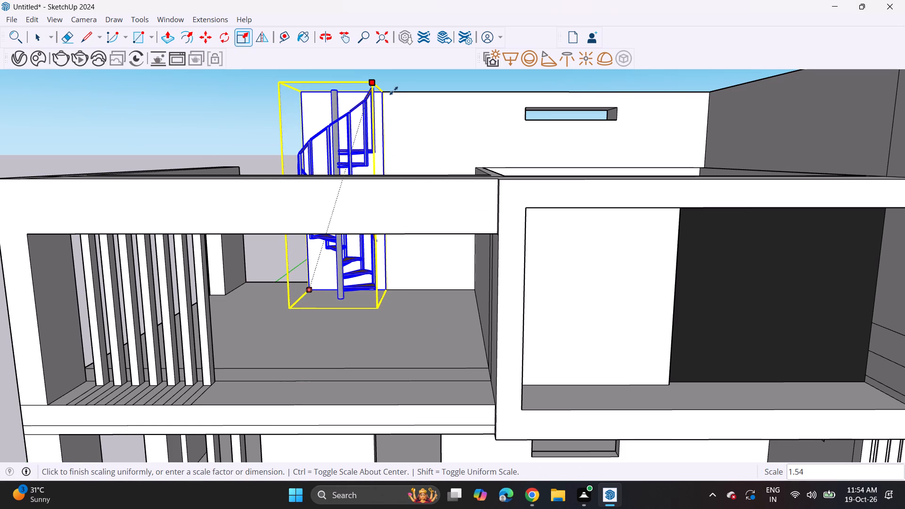
left_click(394, 90)
key("space")
left_click(397, 79)
scroll(342, 271, "down", 4)
middle_click_drag(330, 271, 330, 245)
scroll(336, 230, "down", 2)
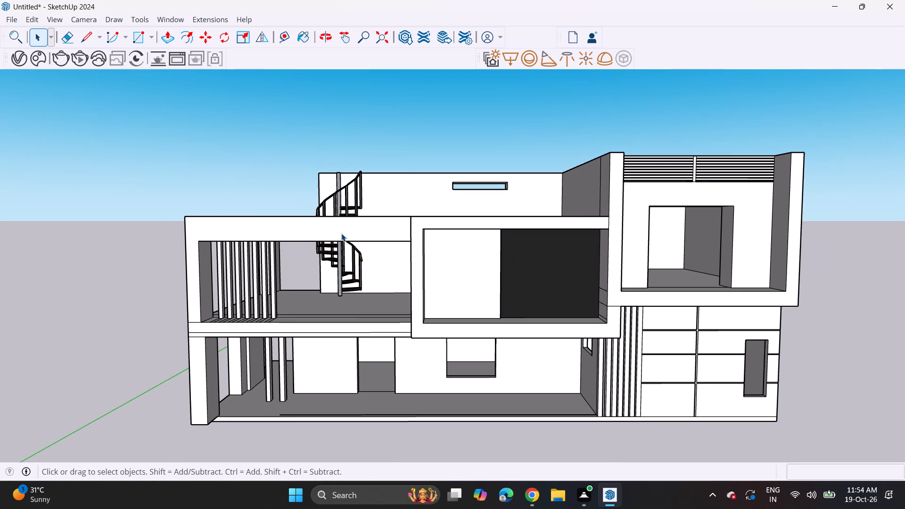
scroll(346, 269, "down", 5)
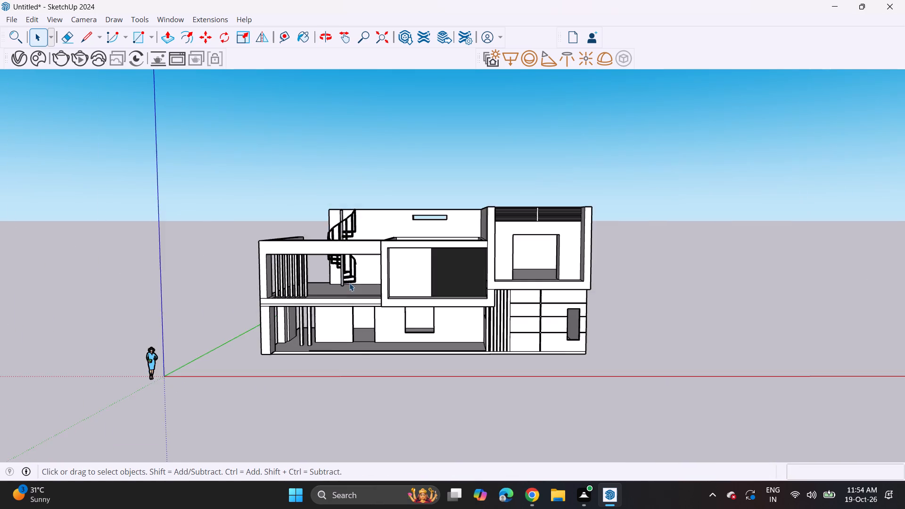
Rotate the spiral staircase 15 degrees in the plane of the first-floor slab.
middle_click_drag(349, 283, 363, 278)
middle_click_drag(362, 288, 324, 286, "shift")
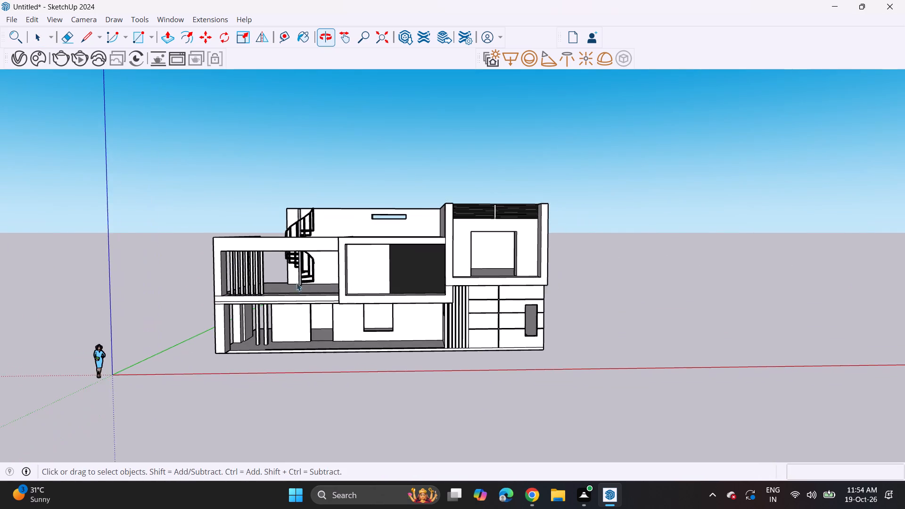
middle_click_drag(287, 283, 619, 391)
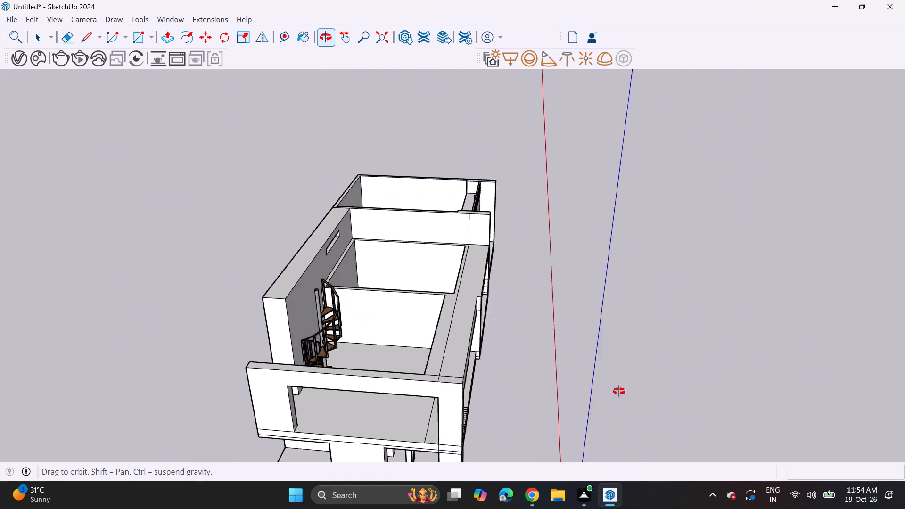
middle_click_drag(619, 391, 278, 468)
middle_click_drag(221, 208, 253, 237)
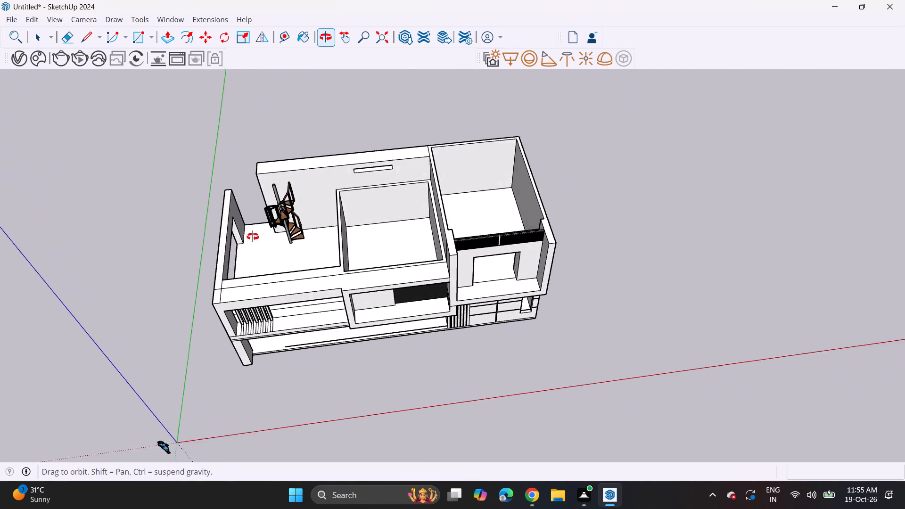
middle_click_drag(253, 237, 274, 245)
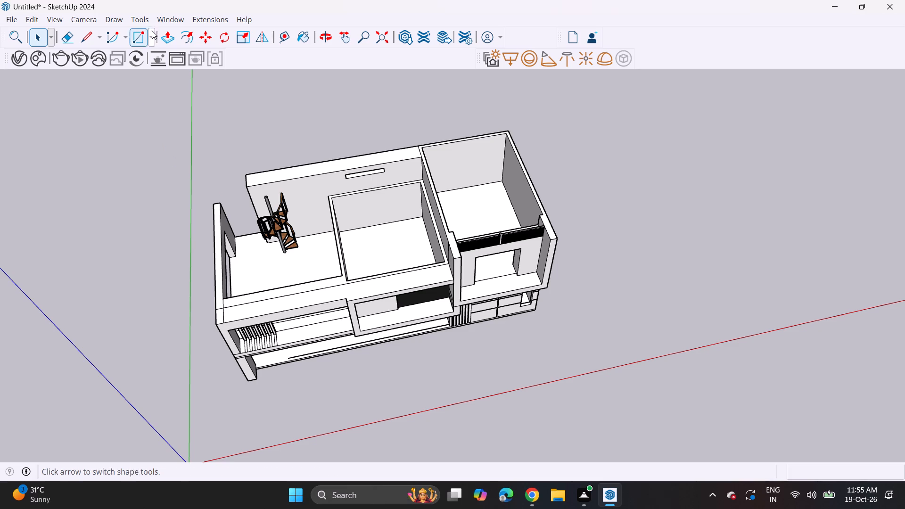
left_click(285, 230)
left_click(228, 39)
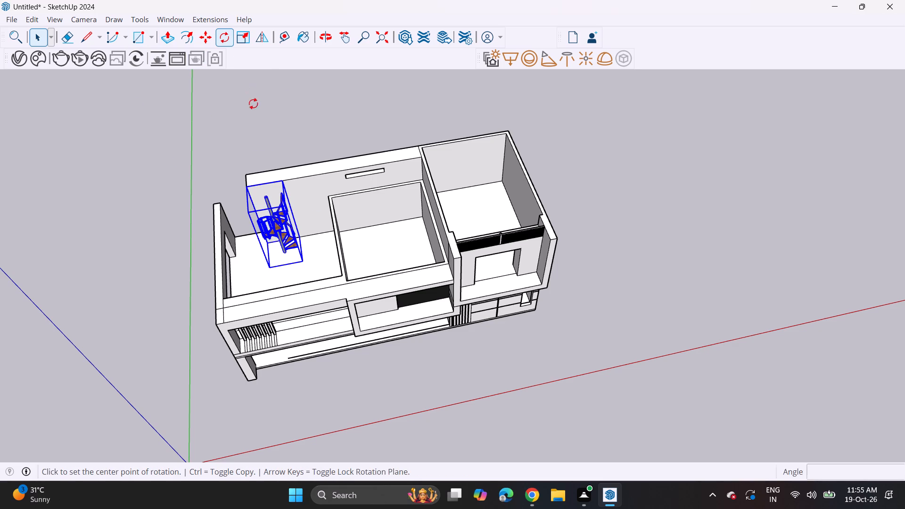
scroll(301, 275, "up", 5)
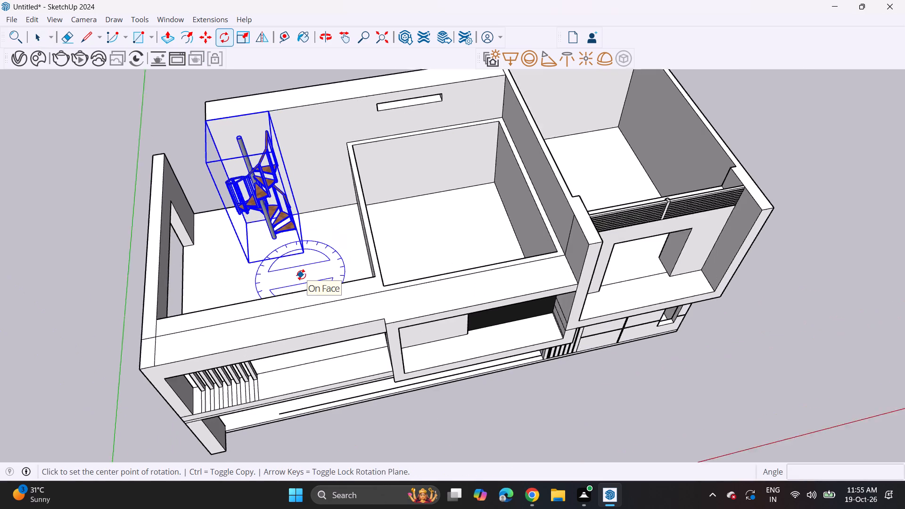
scroll(301, 275, "up", 2)
left_click(301, 275)
left_click(337, 269)
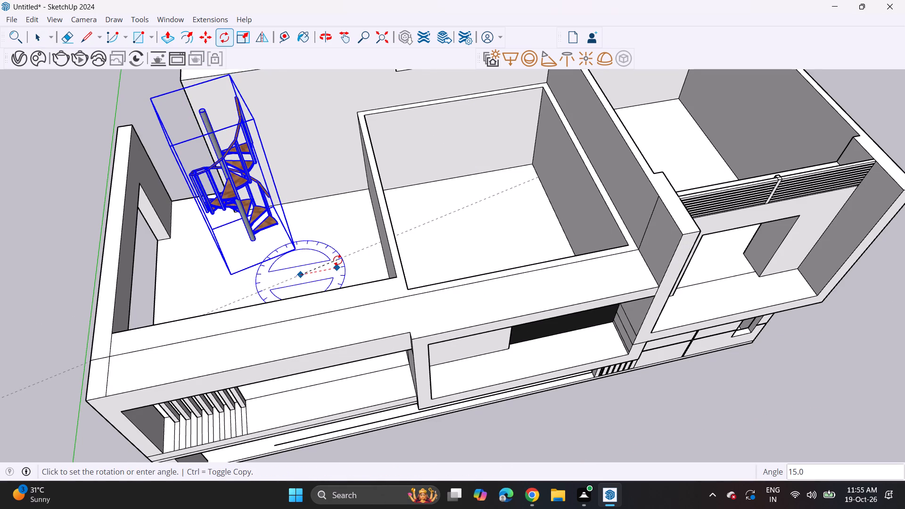
left_click(333, 265)
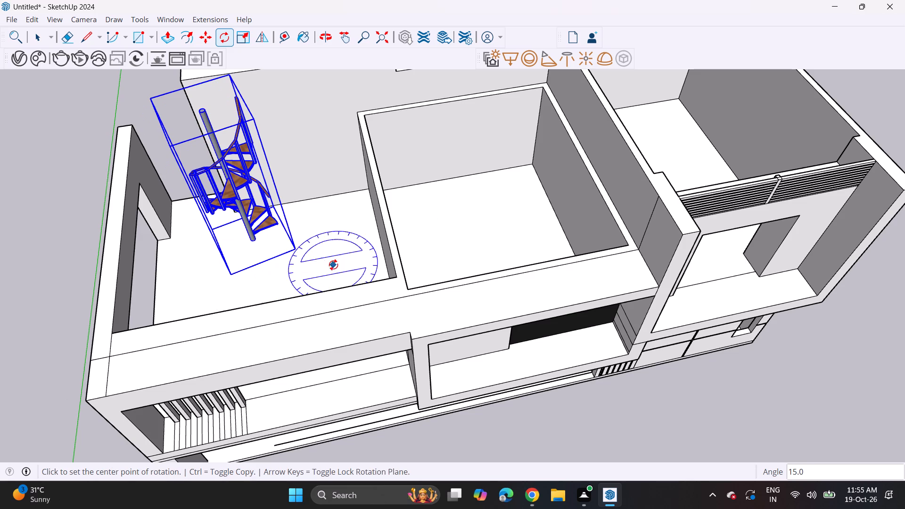
key("space")
Move the spiral staircase about 6" along the rear wall, away from the outer side wall.
left_click(204, 44)
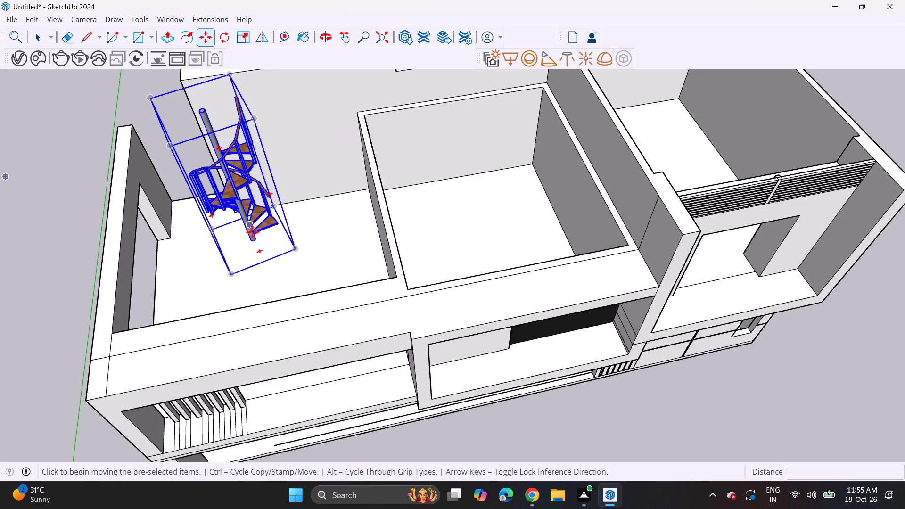
left_click(252, 241)
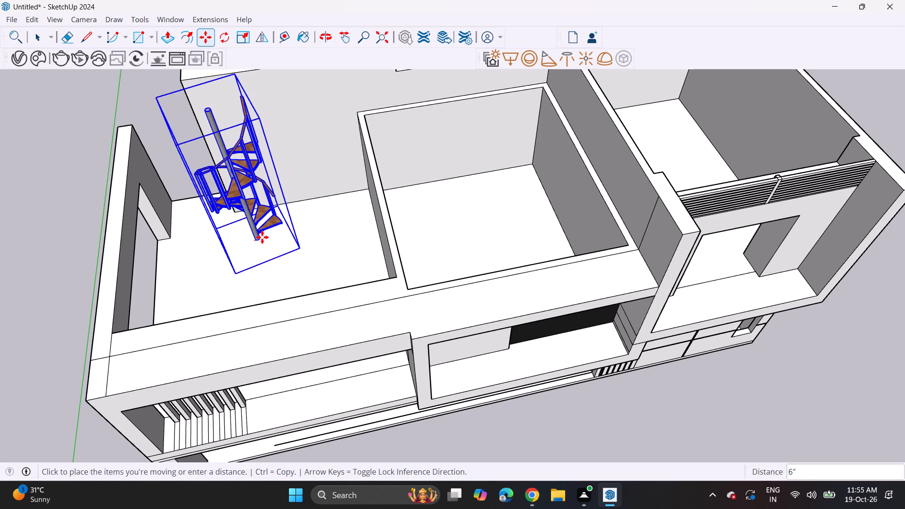
left_click(262, 237)
key("space")
left_click(94, 137)
Erase the short leftover lines running from the vertical louvres to the front edge of the first-floor terrace slab.
middle_click_drag(245, 225, 223, 112)
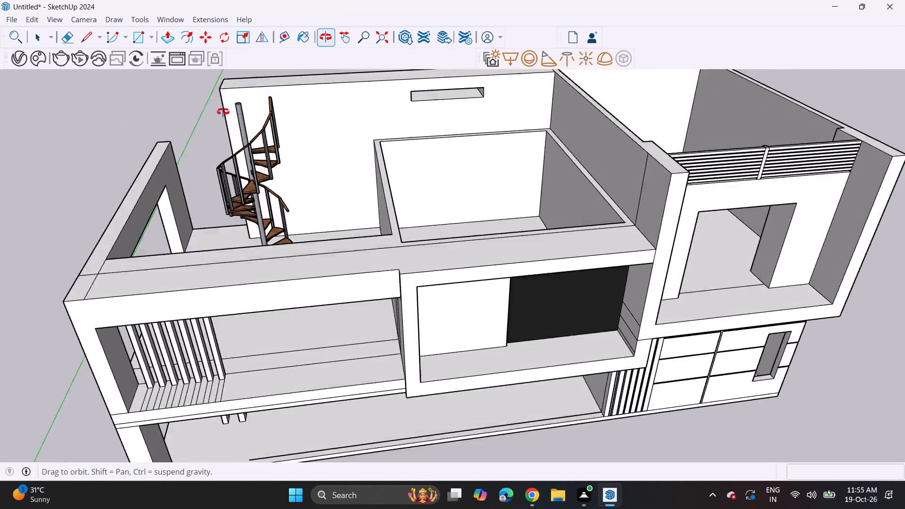
middle_click_drag(223, 112, 214, 64)
scroll(290, 184, "down", 5)
middle_click_drag(378, 317, 352, 274)
middle_click_drag(349, 260, 391, 246)
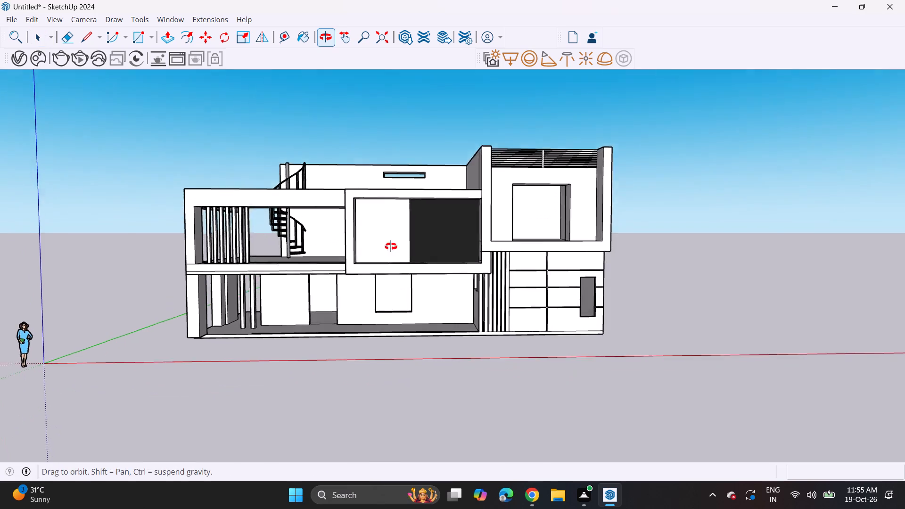
middle_click_drag(391, 246, 413, 244)
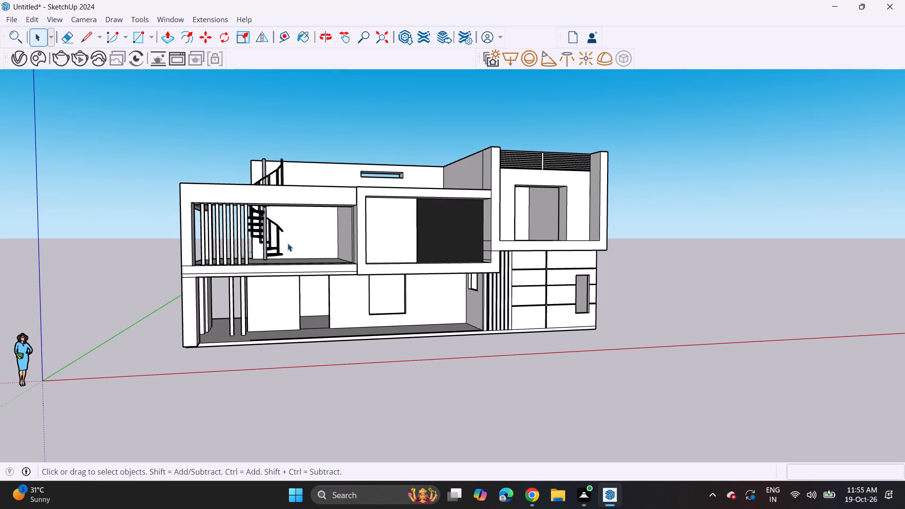
middle_click_drag(297, 243, 255, 257)
scroll(358, 247, "up", 3)
middle_click_drag(315, 255, 313, 327)
scroll(312, 300, "up", 4)
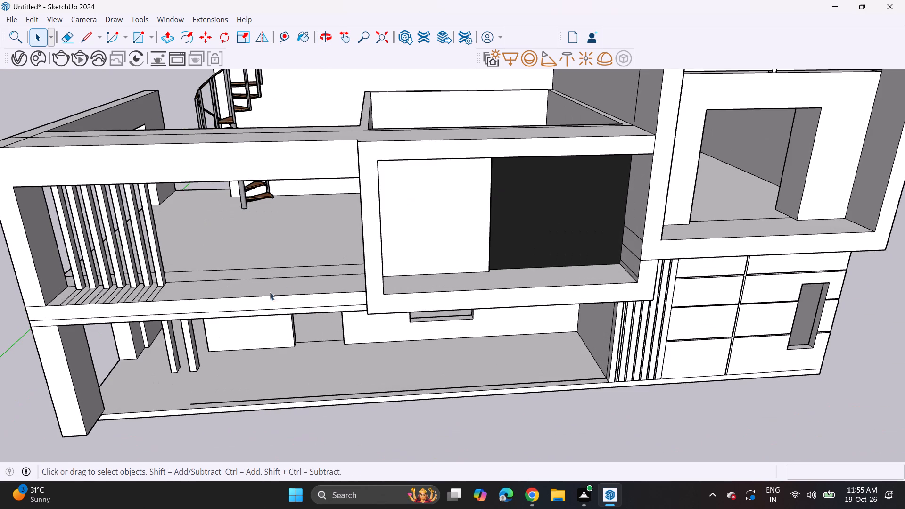
left_click(60, 32)
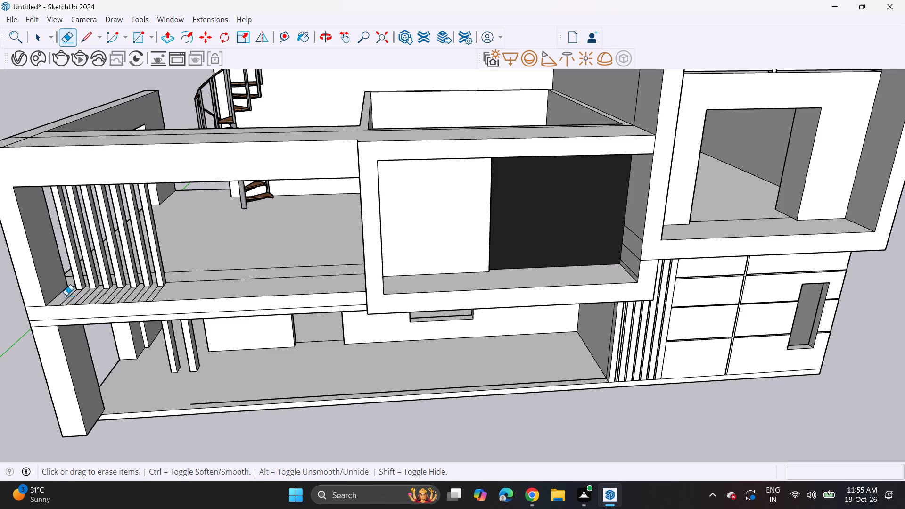
left_click_drag(66, 295, 155, 298)
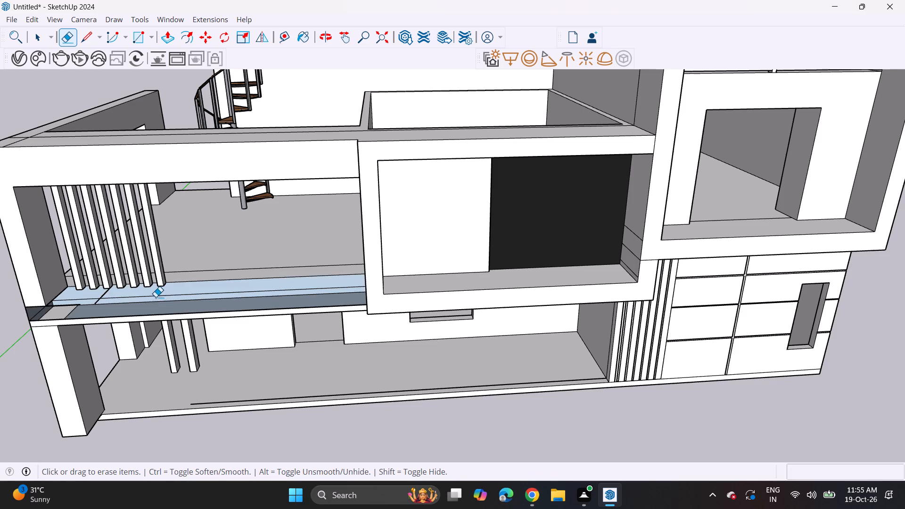
key("ctrl+z")
scroll(148, 297, "up", 5)
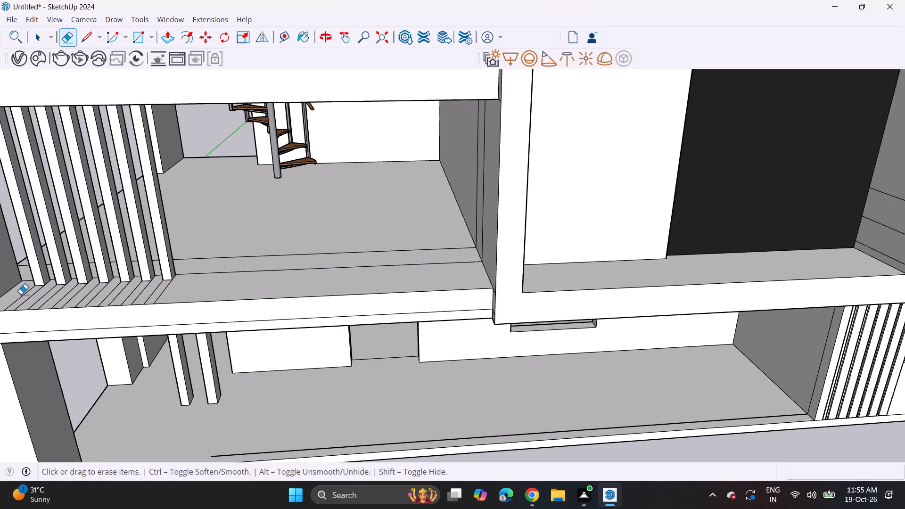
left_click_drag(21, 294, 173, 301)
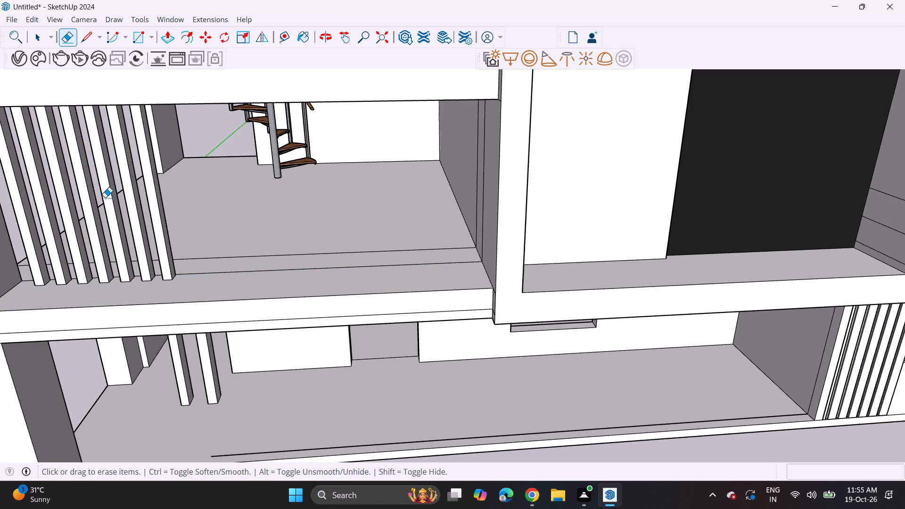
Push/Pull the front strip of the first-floor terrace slab up about 1' 5 3/16" to form a low parapet.
left_click(164, 38)
left_click(193, 296)
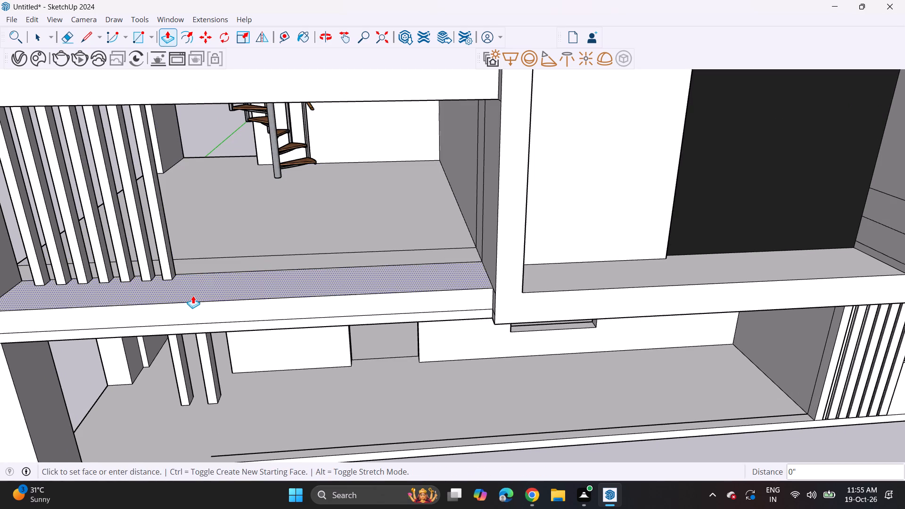
left_click(192, 267)
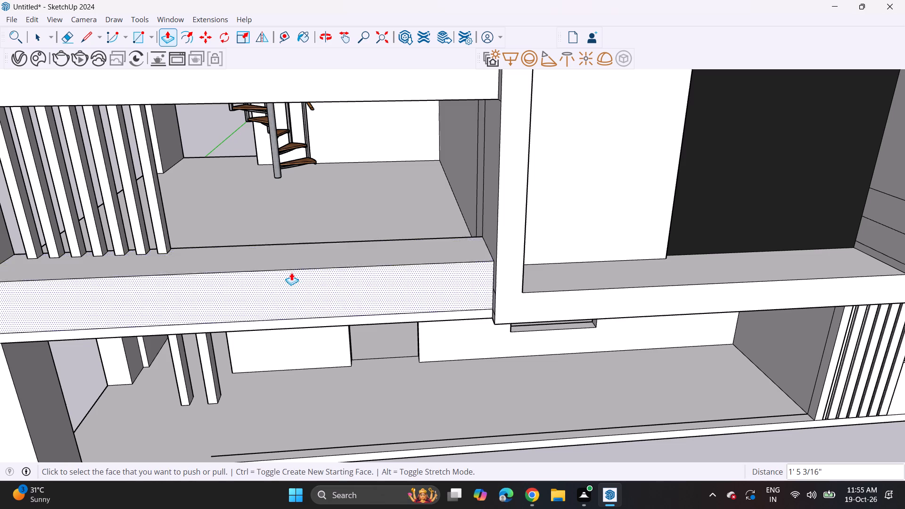
Lower the underside of the front beam above the terrace opening by about 3 3/4", repeating it on the strip at the innermost louvre.
middle_click_drag(301, 237, 299, 180)
scroll(299, 203, "up", 1)
scroll(299, 179, "down", 5)
middle_click_drag(299, 179, 313, 250, "shift")
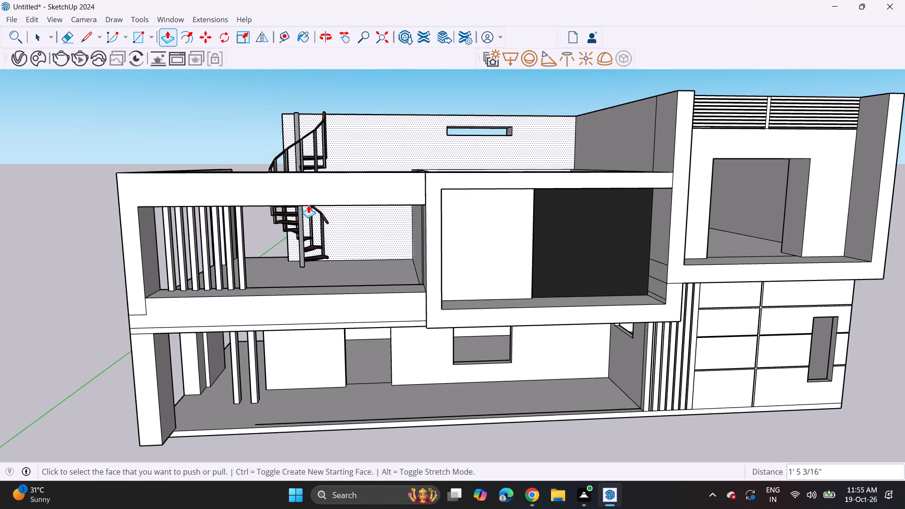
middle_click_drag(305, 195, 305, 146)
scroll(321, 171, "up", 3)
left_click(315, 195)
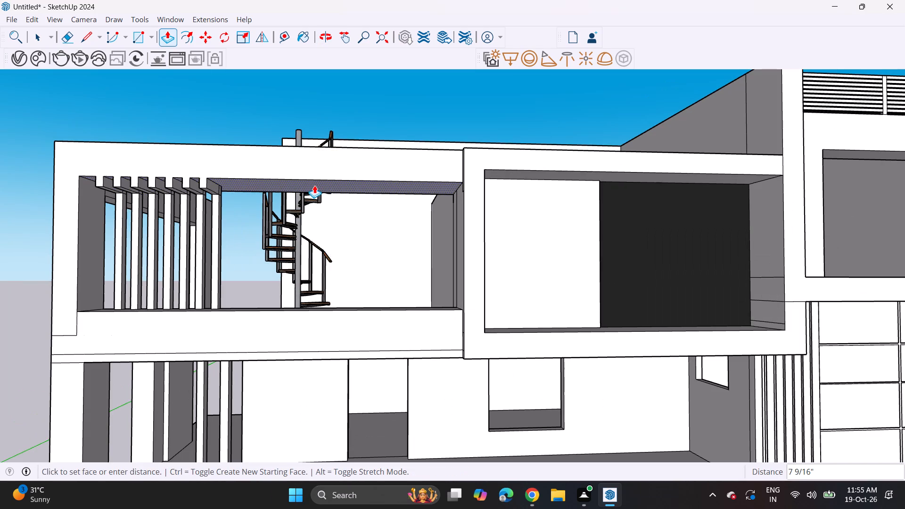
left_click(314, 190)
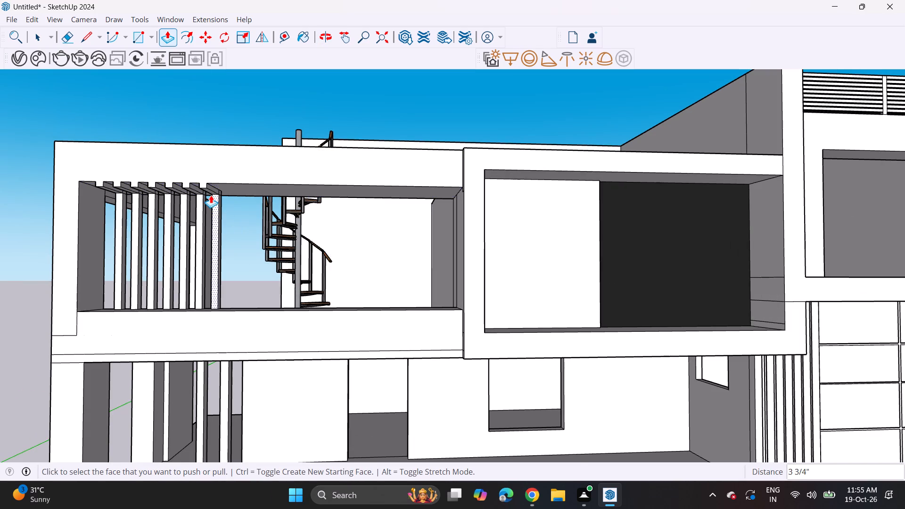
scroll(210, 194, "up", 4)
double_click(207, 191)
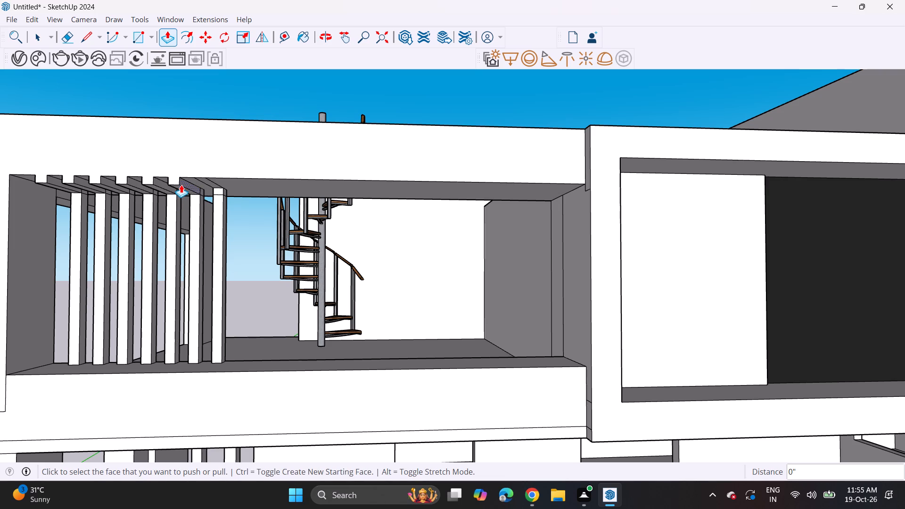
Push/Pull the beam underside strips in front of the two innermost louvres down about 7' 7 3/8" to the parapet top.
scroll(181, 185, "up", 3)
scroll(185, 215, "down", 4)
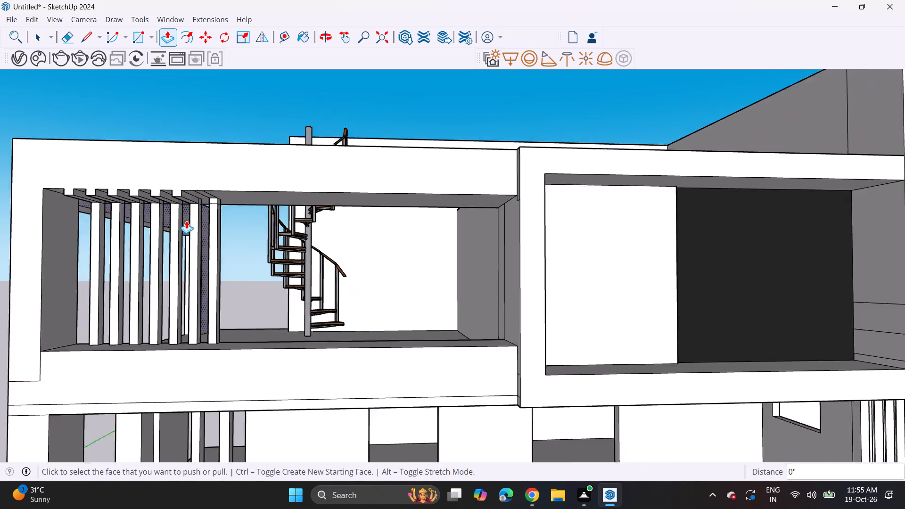
middle_click_drag(145, 265, 243, 260)
middle_click_drag(226, 181, 150, 187)
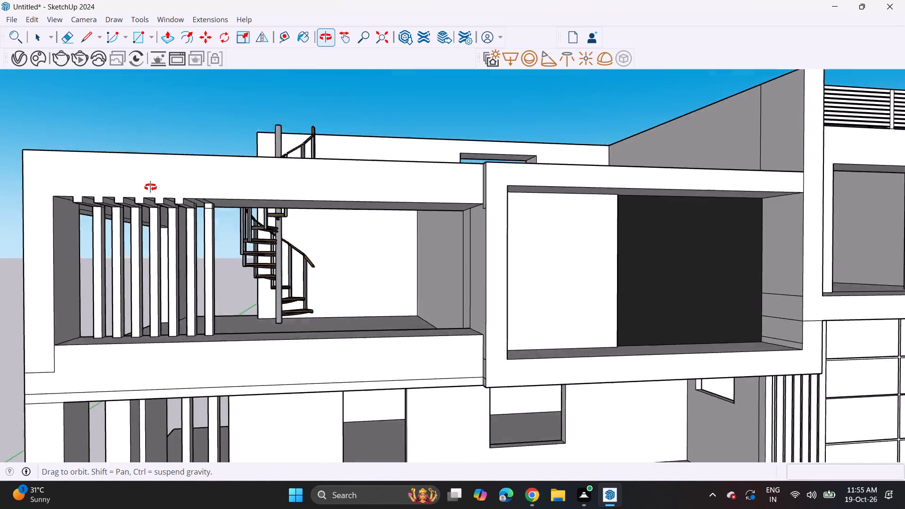
middle_click_drag(150, 187, 154, 152)
left_click(193, 178)
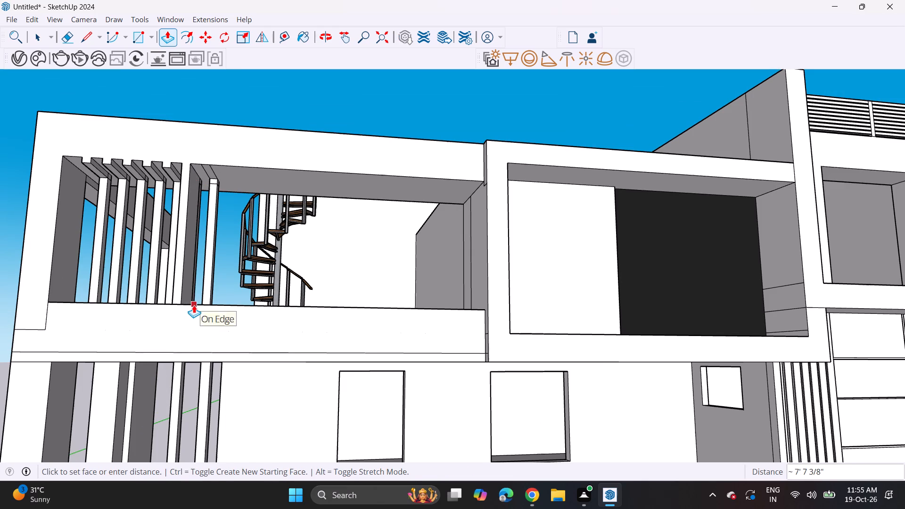
left_click(194, 305)
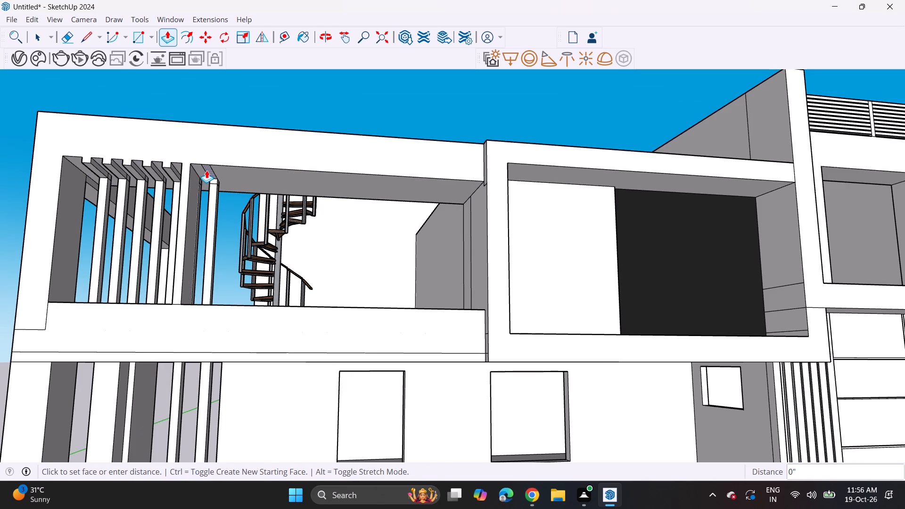
double_click(206, 170)
left_click(207, 178)
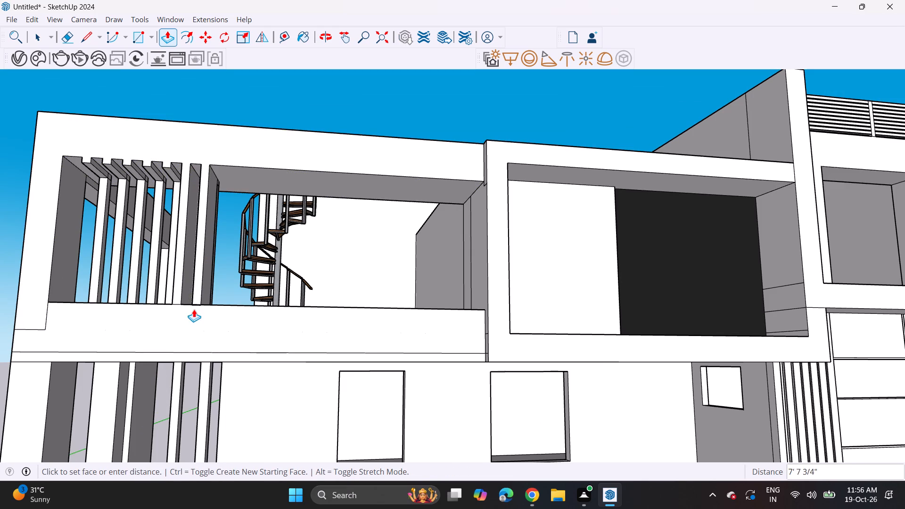
left_click(207, 303)
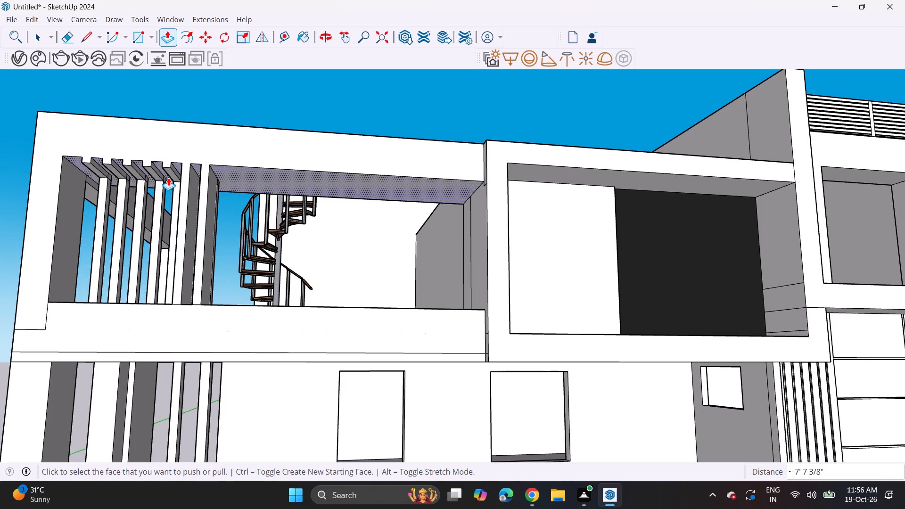
Repeat the same downward Push/Pull on the beam underside strips in front of the remaining five louvres.
double_click(172, 170)
double_click(153, 171)
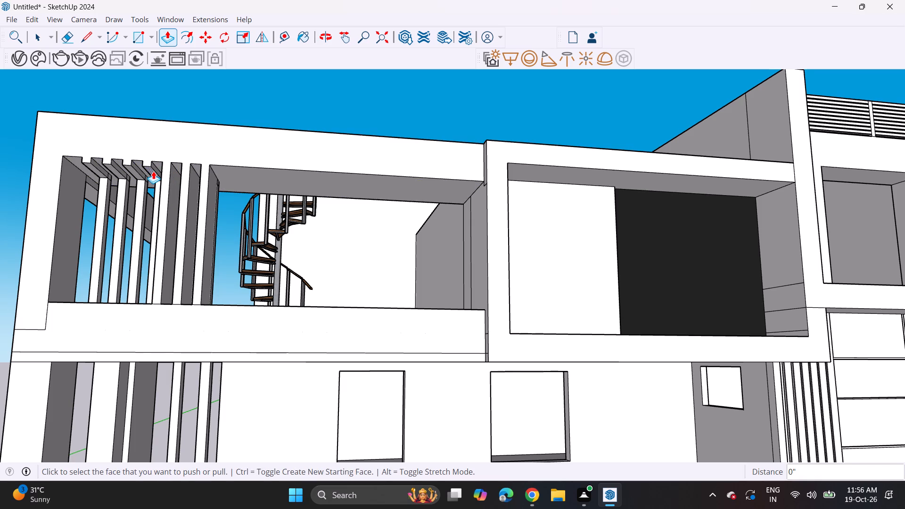
double_click(131, 167)
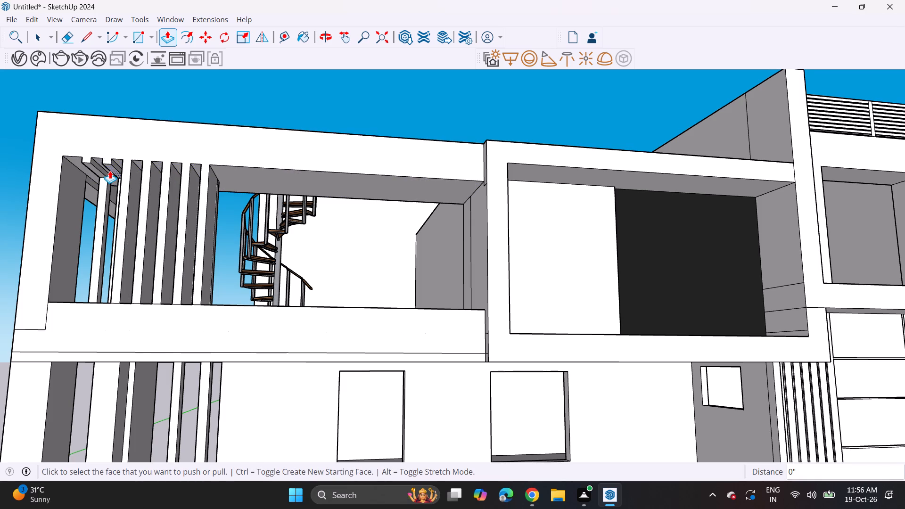
double_click(110, 171)
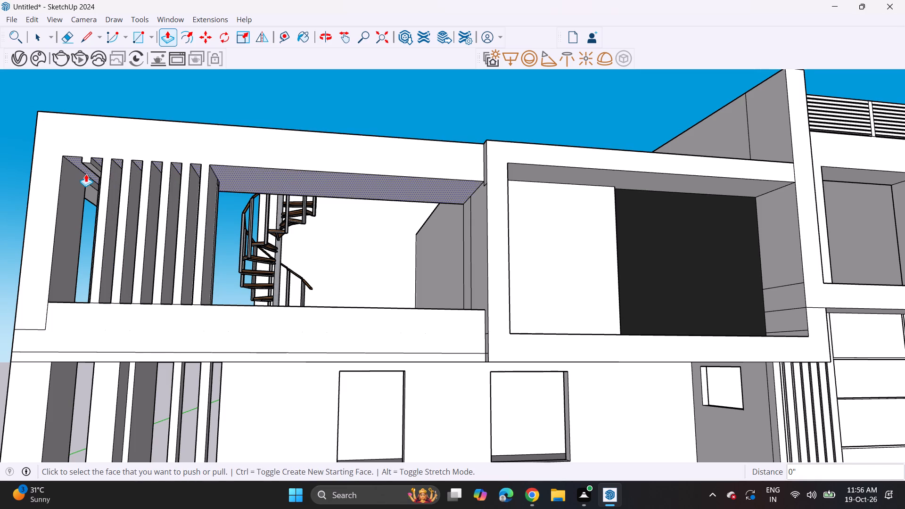
double_click(90, 169)
Push the rear face of the innermost louvre in by 7", including the small block at its top.
middle_click_drag(156, 190, 110, 258)
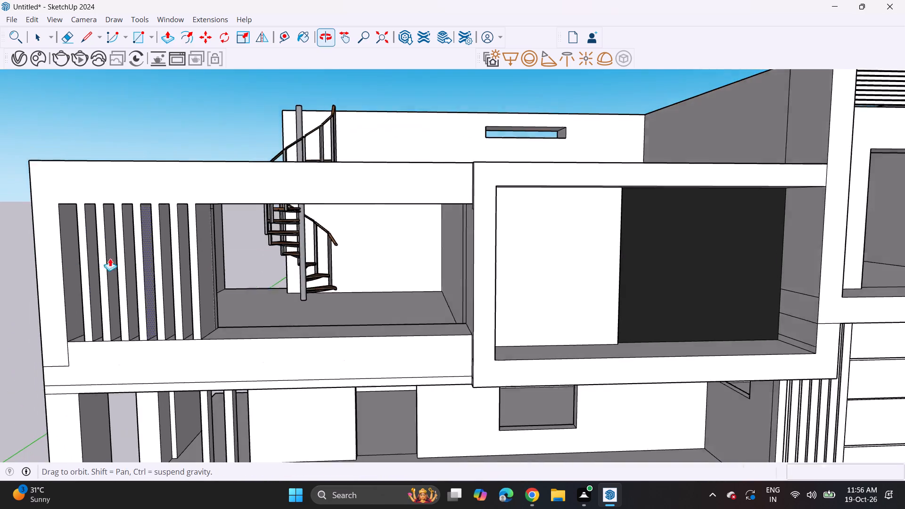
middle_click_drag(110, 258, 116, 257)
scroll(64, 246, "down", 4)
middle_click_drag(76, 251, 575, 254)
scroll(687, 288, "up", 2)
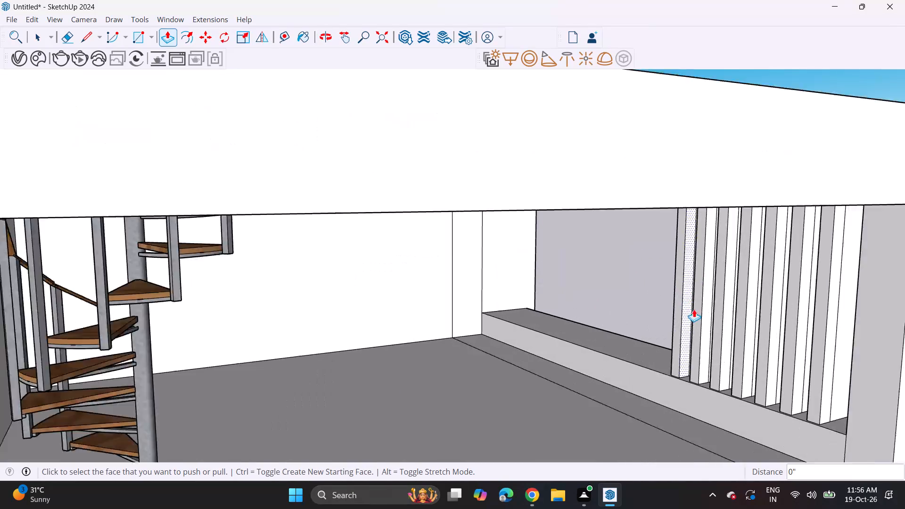
scroll(694, 309, "up", 8)
left_click(666, 363)
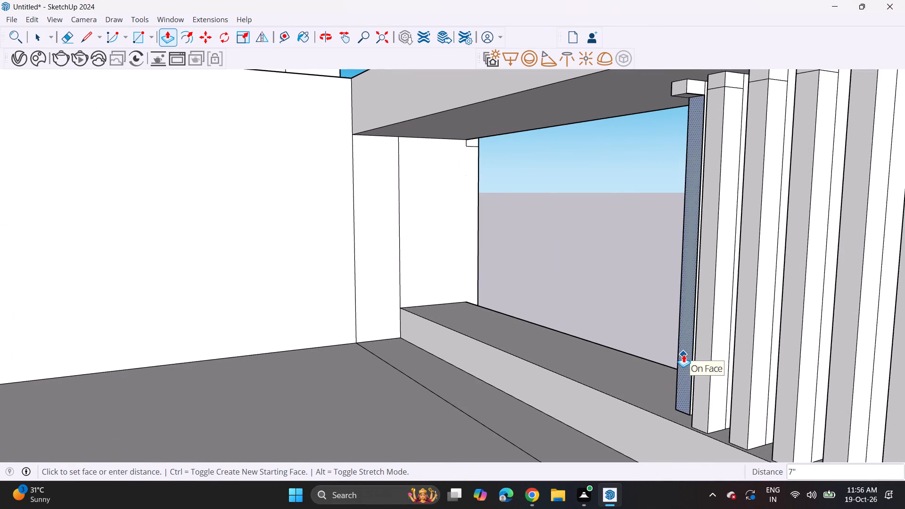
left_click(683, 353)
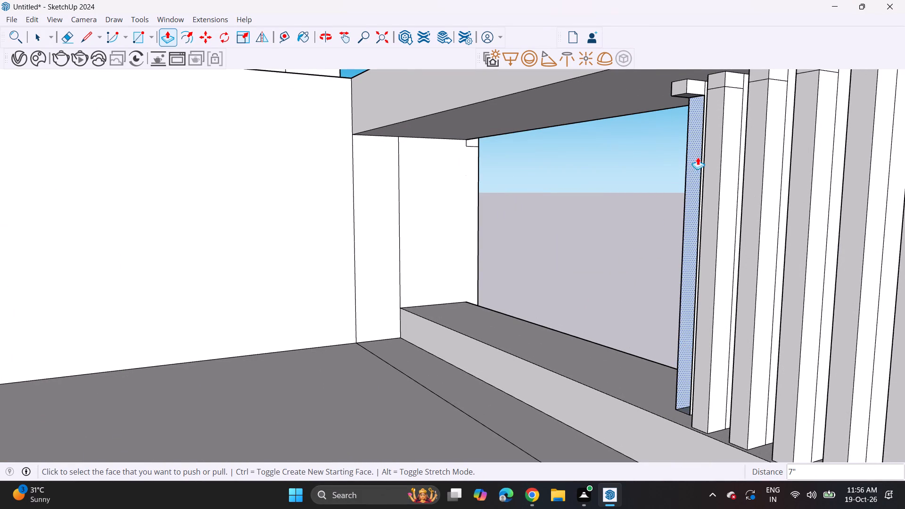
double_click(677, 87)
Repeat the 7" rear-face push on the other six louvres, including the small block at the top of each.
double_click(717, 80)
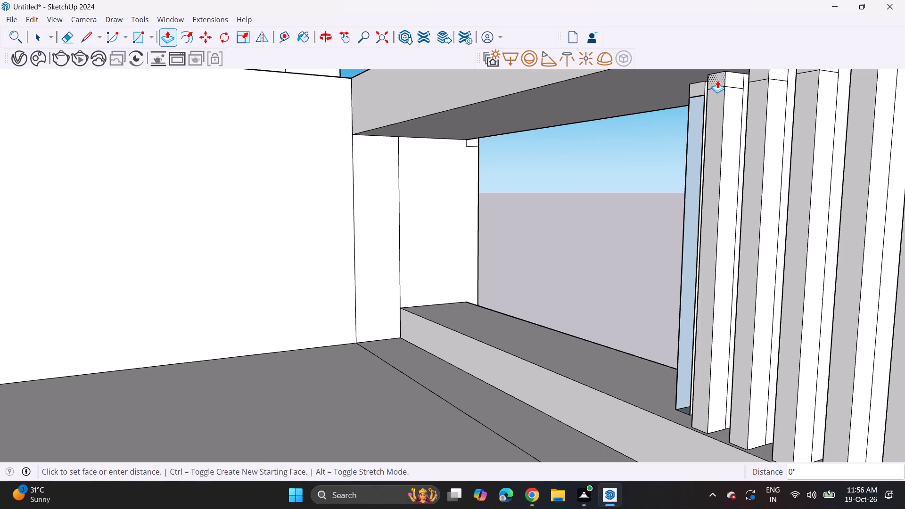
double_click(720, 115)
double_click(762, 77)
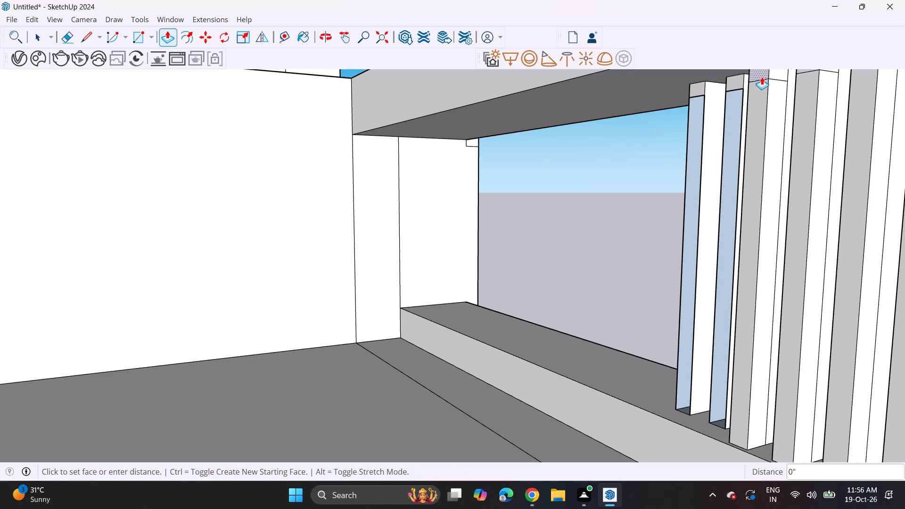
double_click(760, 109)
double_click(805, 108)
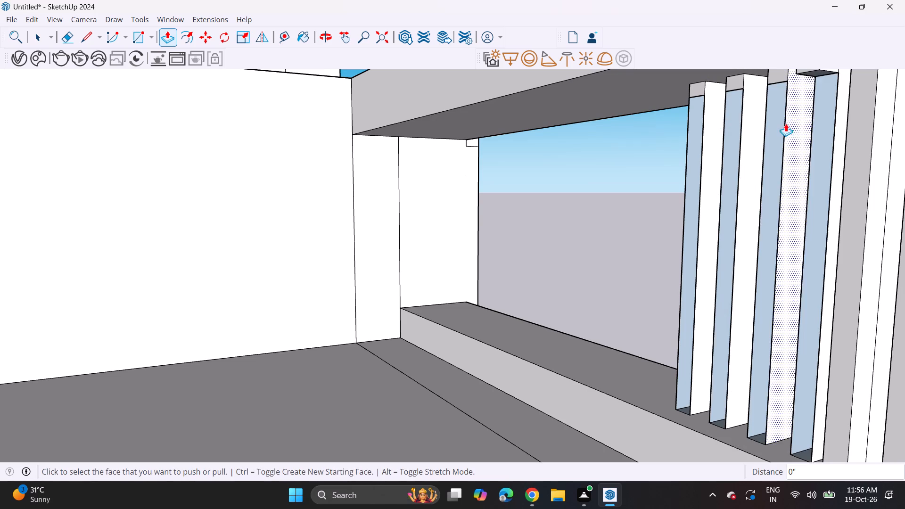
middle_click_drag(782, 129, 631, 197)
double_click(641, 143)
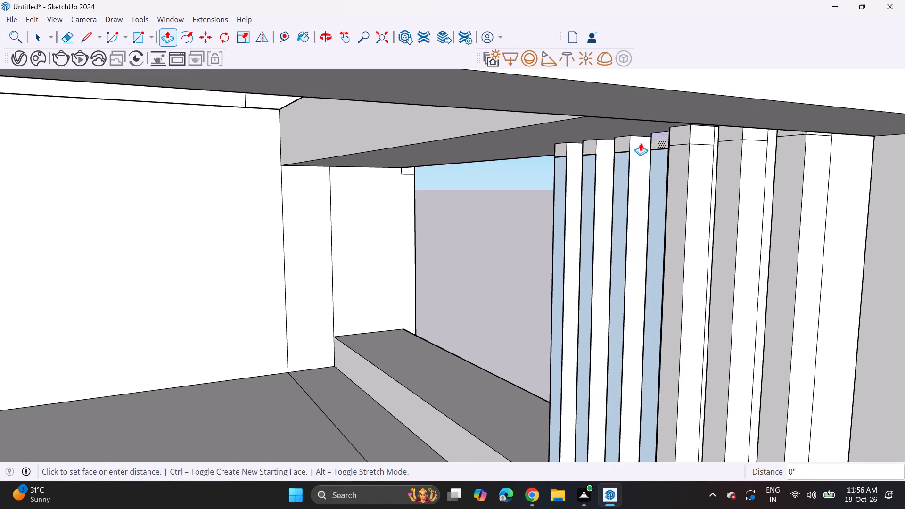
double_click(685, 130)
double_click(678, 169)
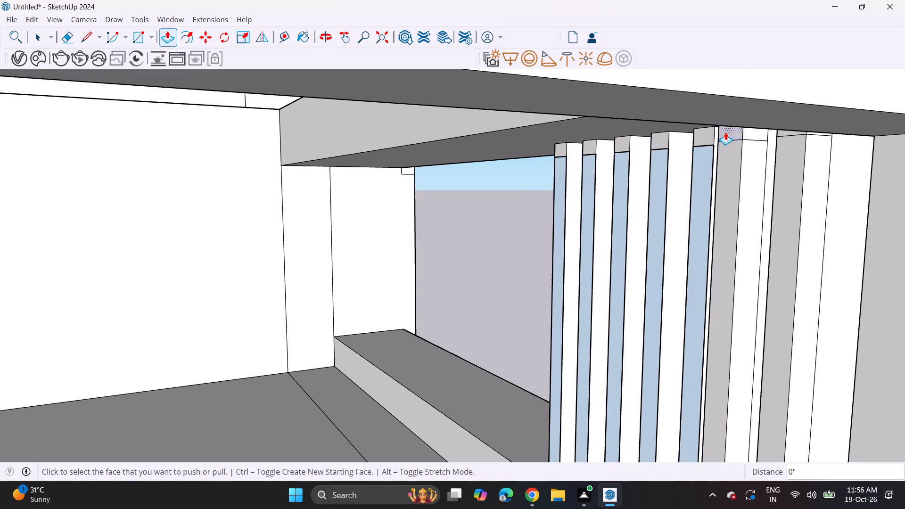
left_click(725, 132)
left_click(725, 132)
double_click(727, 164)
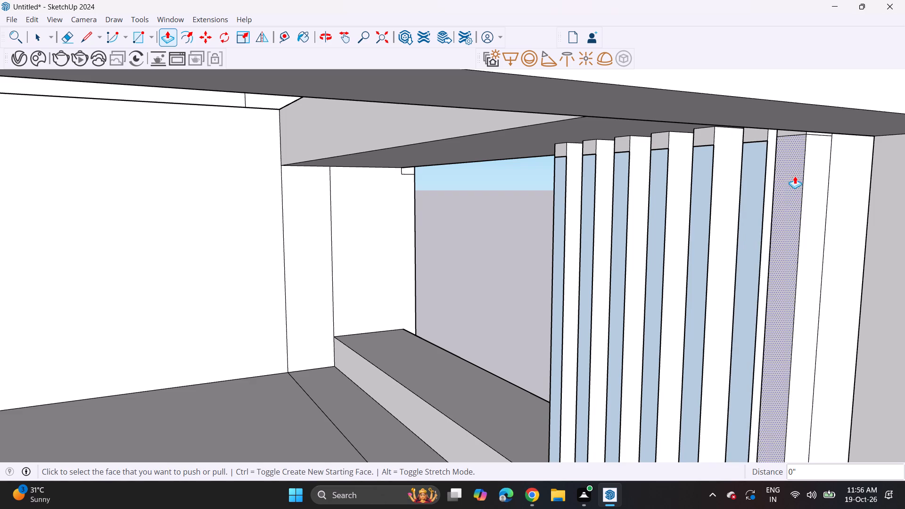
double_click(787, 178)
double_click(781, 135)
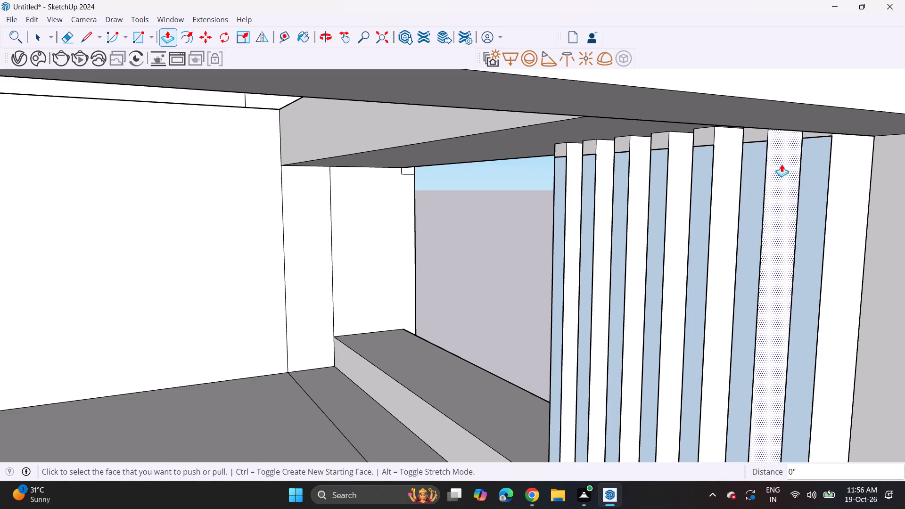
middle_click_drag(799, 225, 223, 195)
scroll(222, 185, "down", 4)
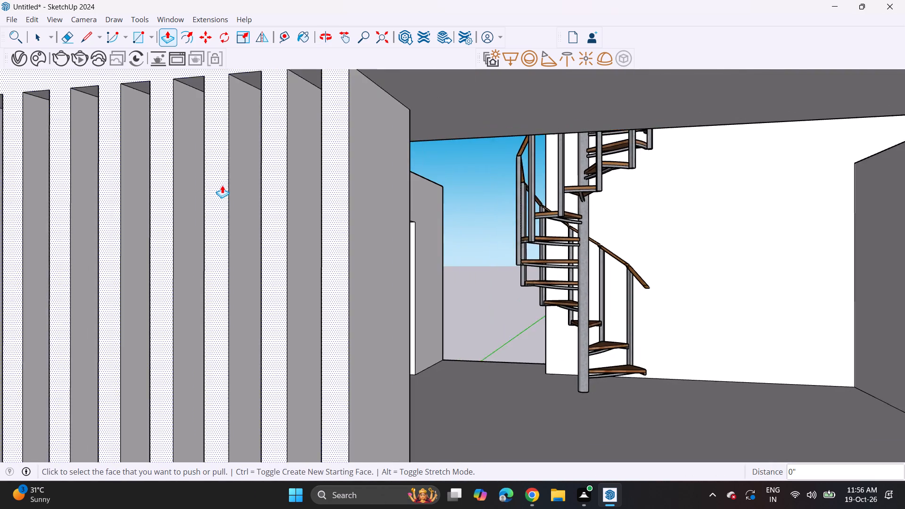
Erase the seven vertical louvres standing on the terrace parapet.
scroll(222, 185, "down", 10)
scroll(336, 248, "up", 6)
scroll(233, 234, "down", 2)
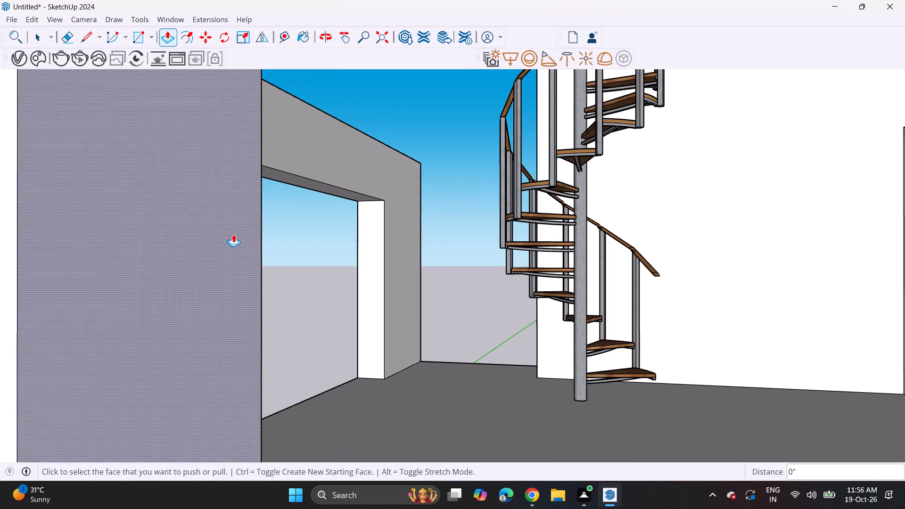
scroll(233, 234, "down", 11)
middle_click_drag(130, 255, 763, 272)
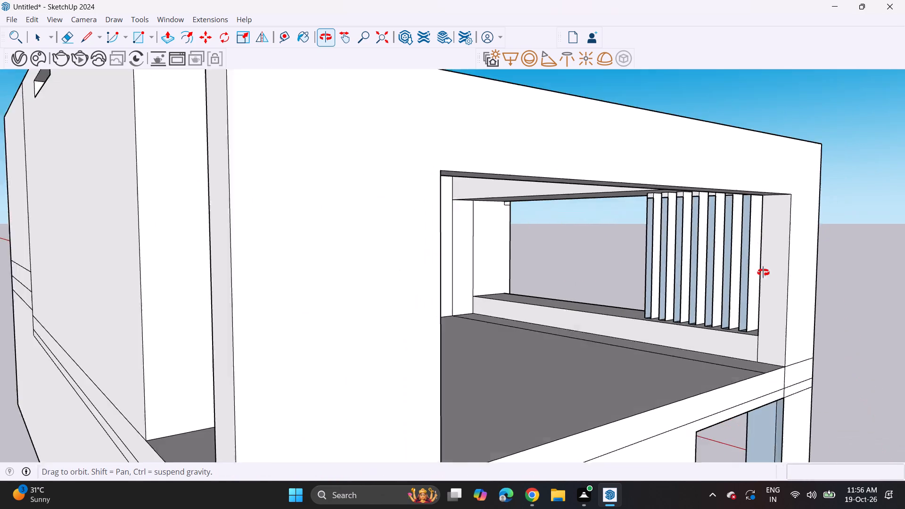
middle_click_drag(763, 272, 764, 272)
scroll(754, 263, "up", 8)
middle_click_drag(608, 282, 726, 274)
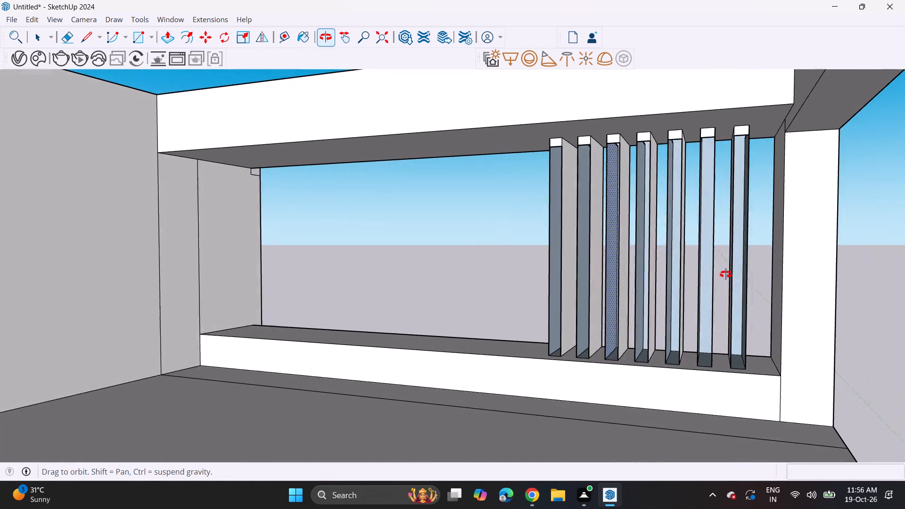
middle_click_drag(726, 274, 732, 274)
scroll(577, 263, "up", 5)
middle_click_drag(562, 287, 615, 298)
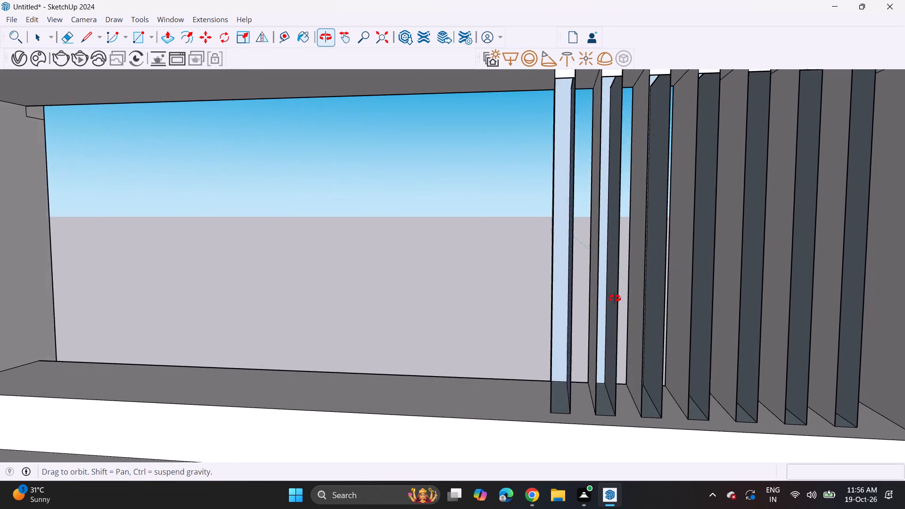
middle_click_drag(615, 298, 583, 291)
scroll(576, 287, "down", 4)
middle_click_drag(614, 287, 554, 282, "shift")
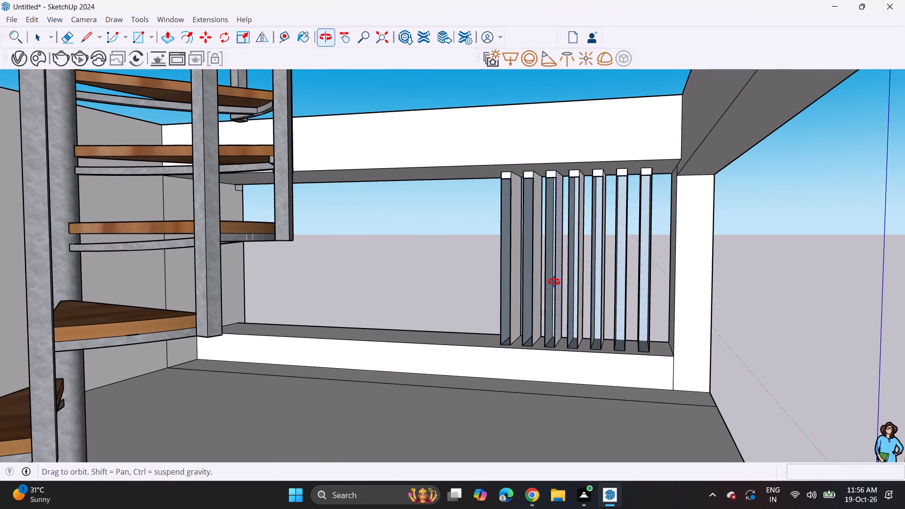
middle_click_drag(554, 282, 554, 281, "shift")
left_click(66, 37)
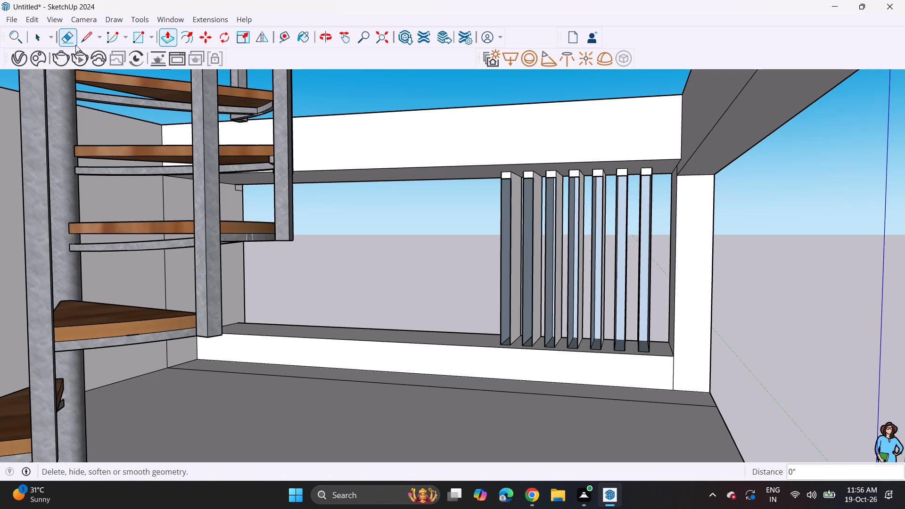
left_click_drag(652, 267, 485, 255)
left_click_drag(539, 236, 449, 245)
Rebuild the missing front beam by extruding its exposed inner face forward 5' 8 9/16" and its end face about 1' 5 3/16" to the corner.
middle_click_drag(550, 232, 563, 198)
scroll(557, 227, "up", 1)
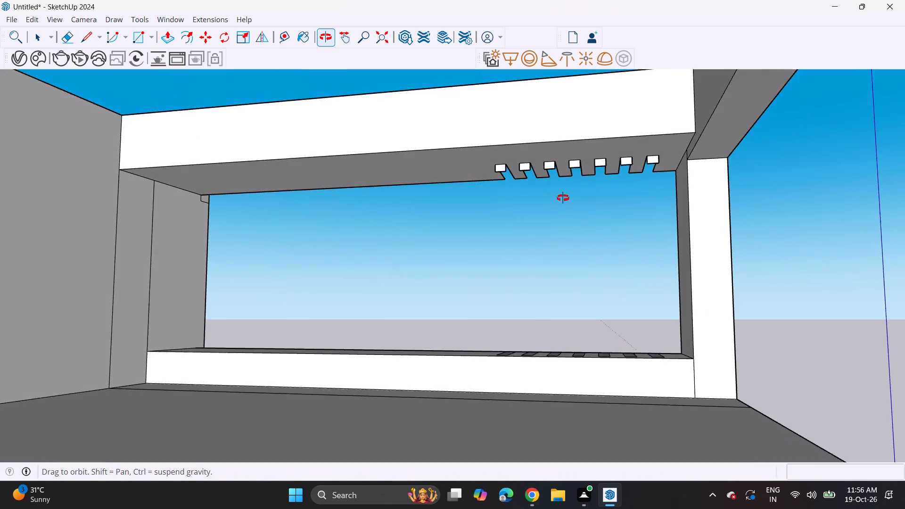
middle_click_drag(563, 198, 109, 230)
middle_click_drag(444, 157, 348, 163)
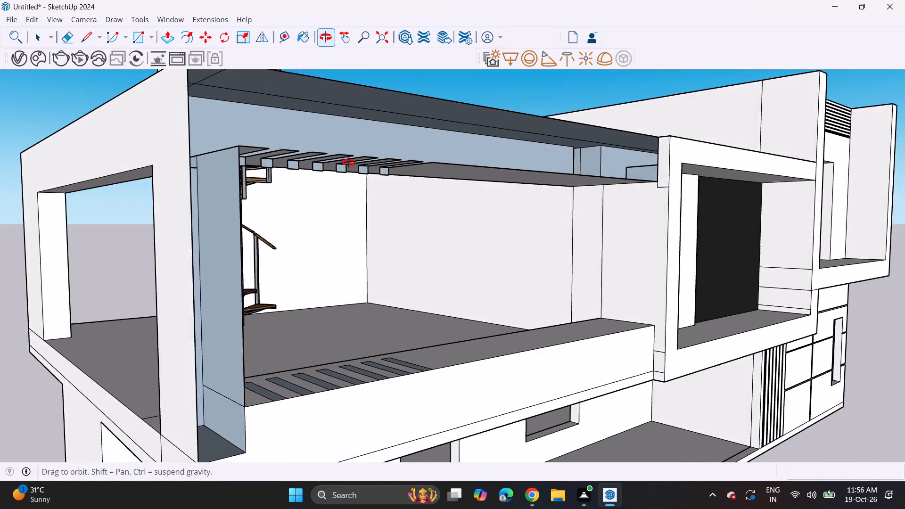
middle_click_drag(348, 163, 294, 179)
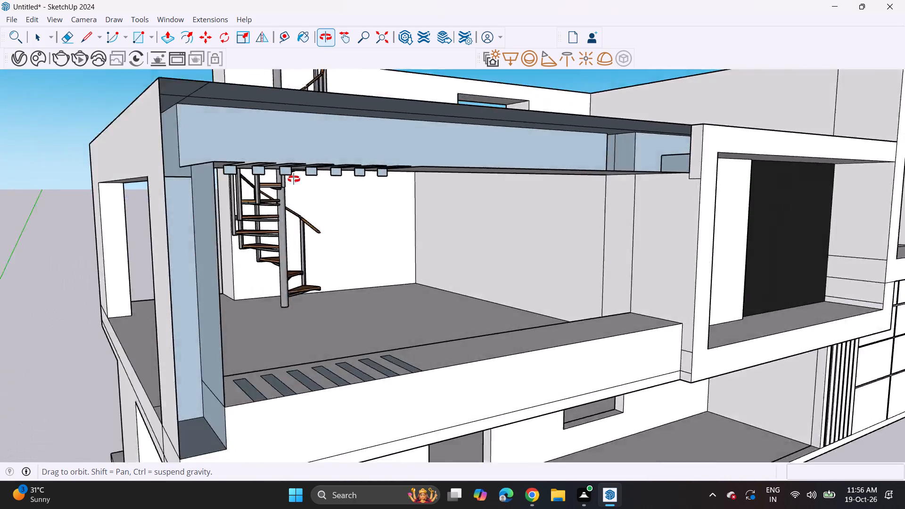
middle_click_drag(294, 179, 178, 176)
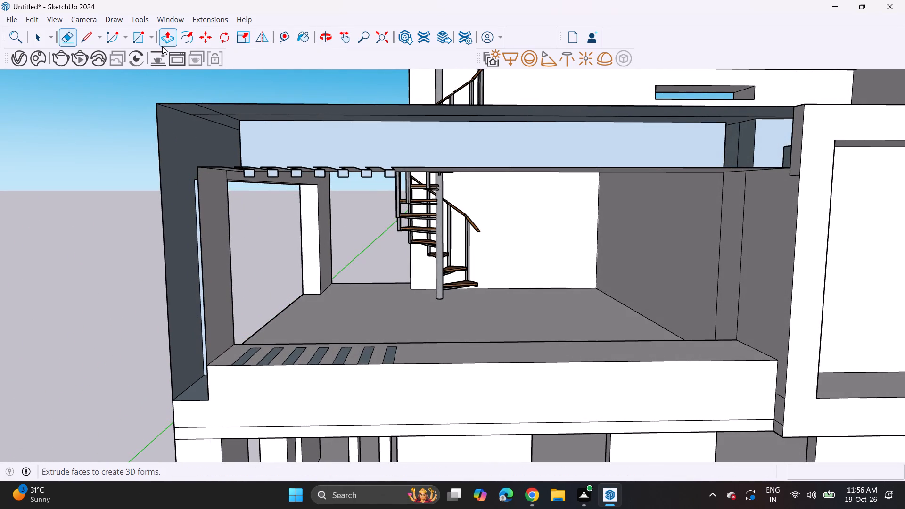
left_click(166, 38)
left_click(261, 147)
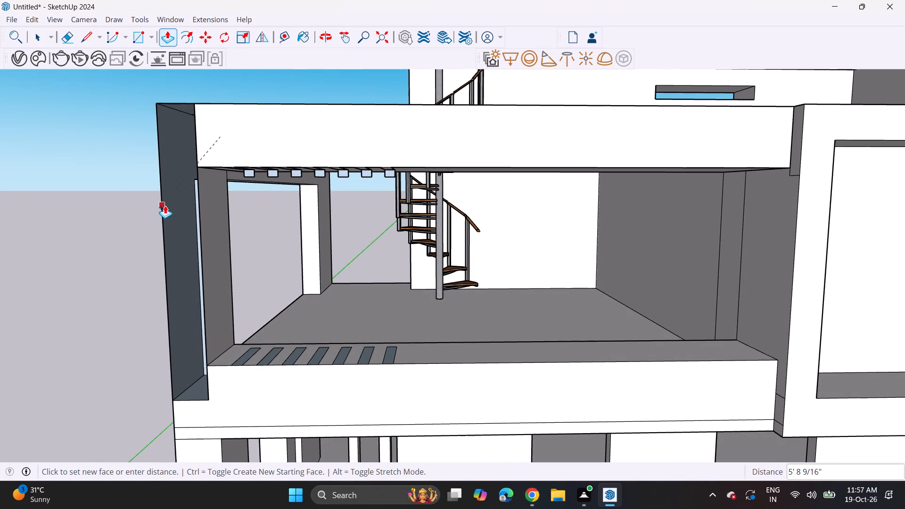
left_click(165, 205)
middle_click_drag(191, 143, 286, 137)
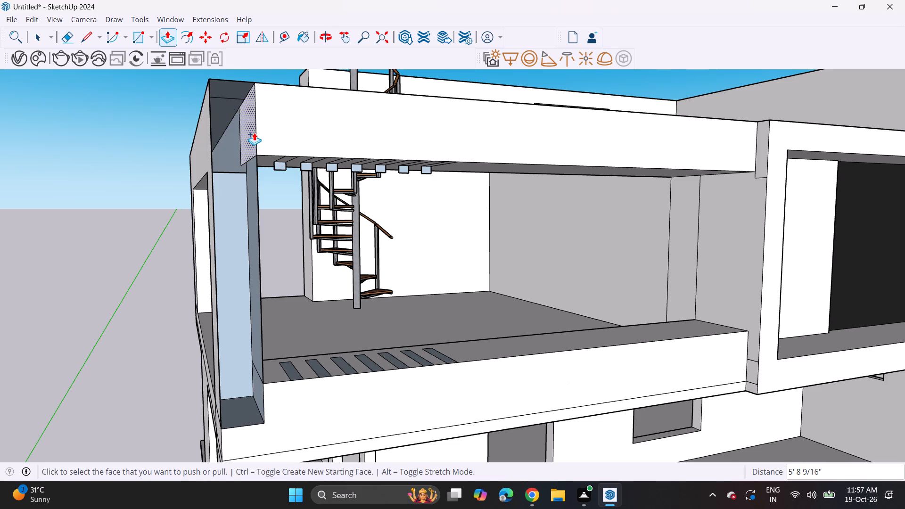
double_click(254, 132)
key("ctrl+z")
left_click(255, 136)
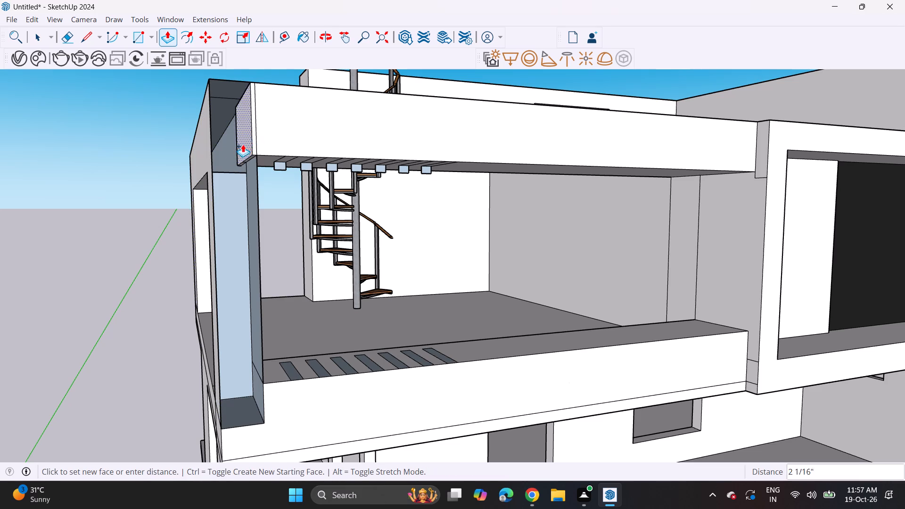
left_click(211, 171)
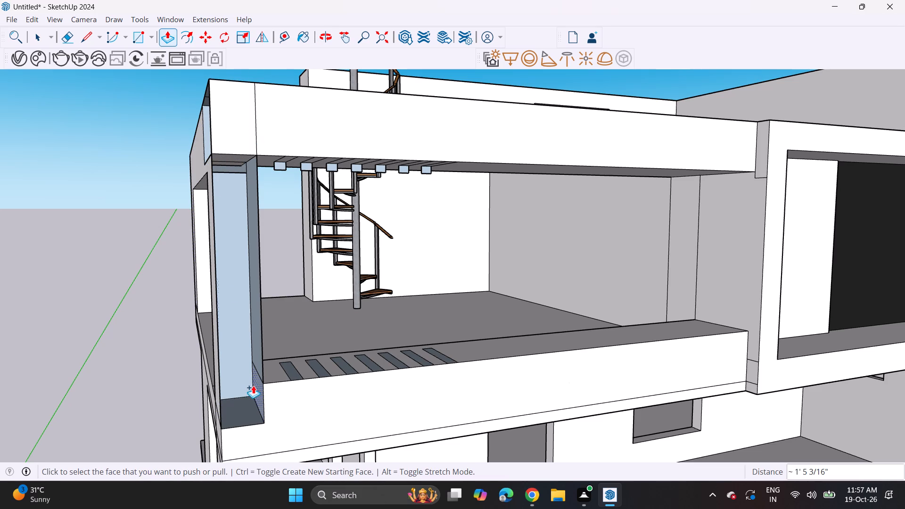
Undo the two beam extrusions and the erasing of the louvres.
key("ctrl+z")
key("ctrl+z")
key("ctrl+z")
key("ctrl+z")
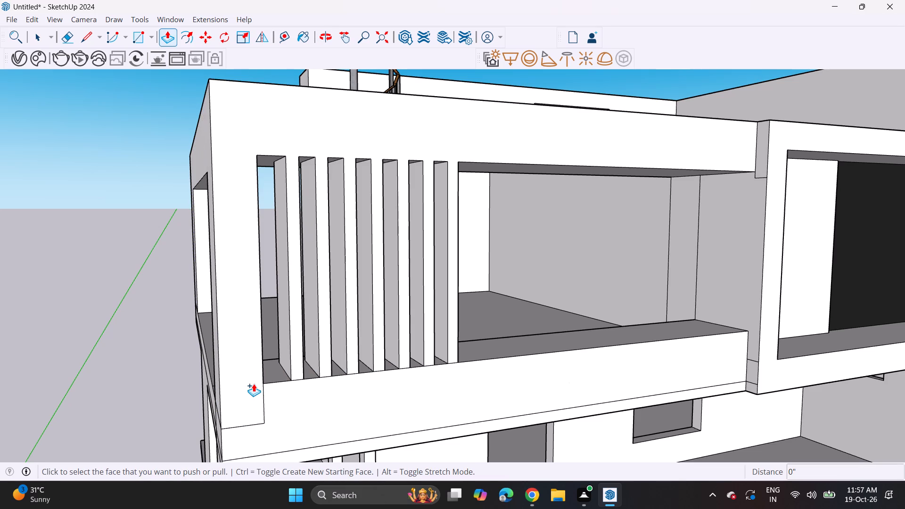
Undo the louvres' 7" rear-face pushes and the downward extrusions of the beam underside strips in front of them.
middle_click_drag(535, 321, 392, 266)
scroll(388, 262, "down", 7)
middle_click_drag(388, 262, 388, 290)
middle_click_drag(476, 267, 359, 283, "shift")
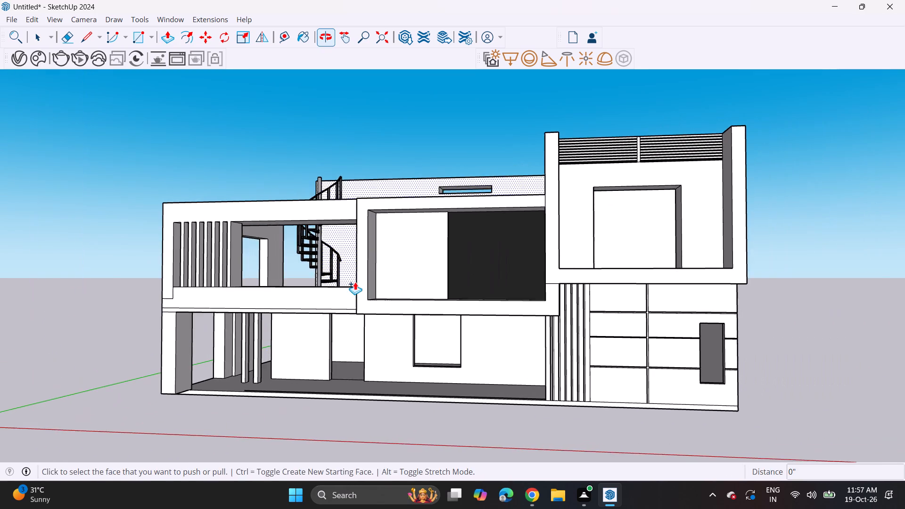
middle_click_drag(355, 282, 380, 285)
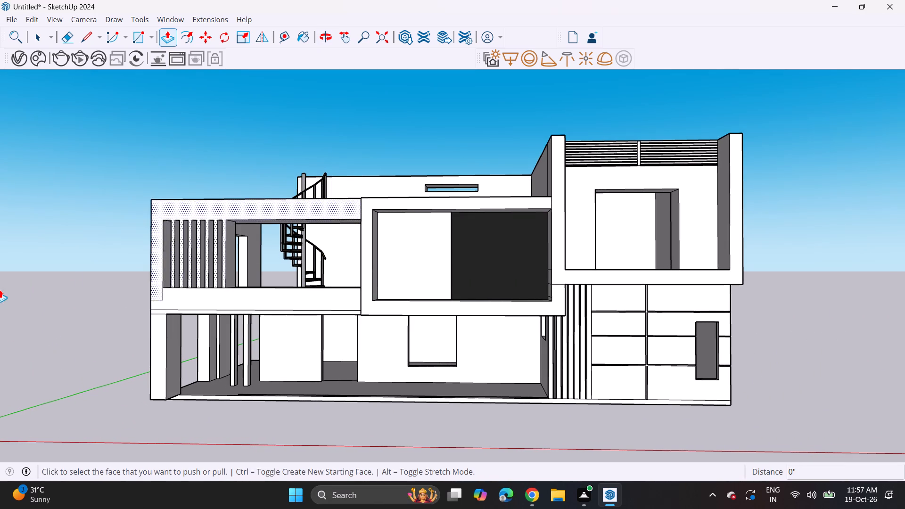
key("ctrl+z")
key("ctrl+z")
key("ctrl+z")
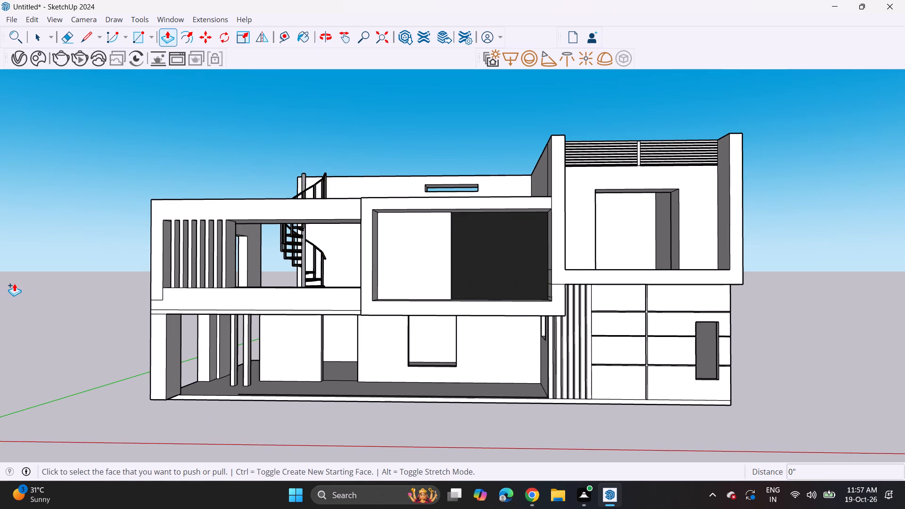
key("ctrl+z")
key("ctrl+z")
key("ctrl+z")
key("ctrl+z")
key("ctrl+z")
key("ctrl+z")
key("ctrl+z")
key("ctrl+z")
key("ctrl+z")
middle_click_drag(148, 283, 639, 291)
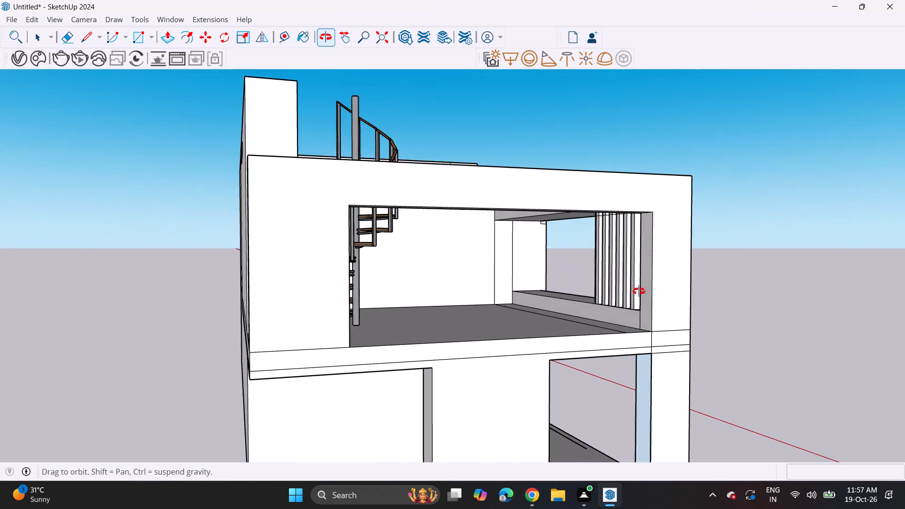
middle_click_drag(639, 291, 646, 291)
key("ctrl+z")
key("ctrl+z")
key("ctrl+z")
key("ctrl+z")
key("ctrl+z")
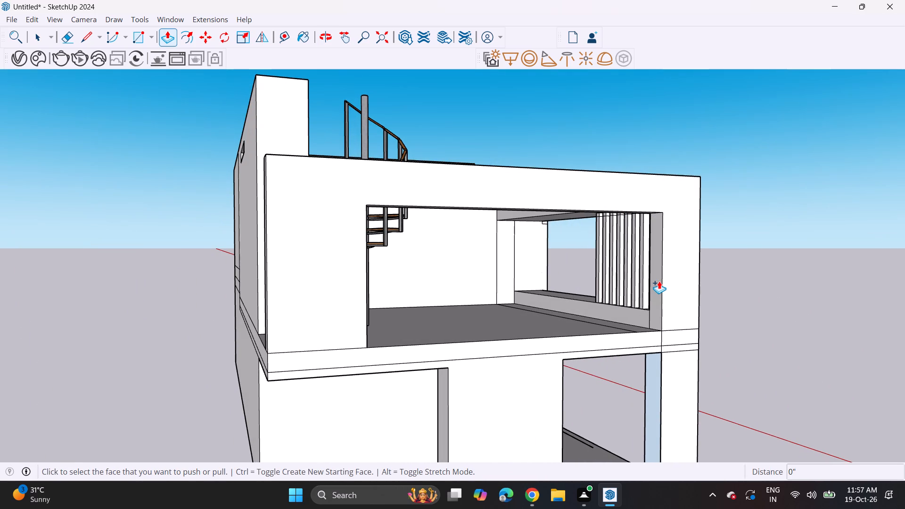
key("ctrl+z")
key("ctrl+z")
key("ctrl+z")
key("ctrl+z")
key("ctrl+z")
key("ctrl+z")
Erase all seven louvres behind the front beam's notches, including their leftover edges.
middle_click_drag(651, 285, 647, 285)
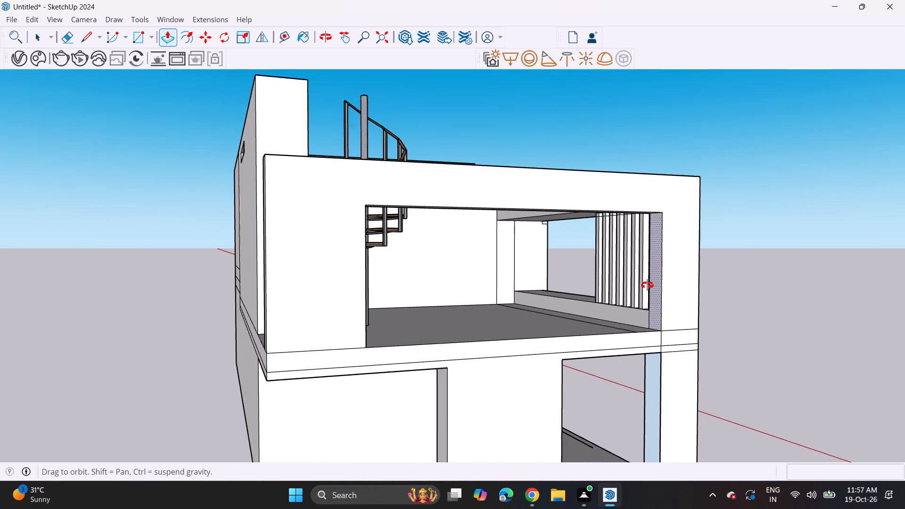
middle_click_drag(647, 285, 166, 290)
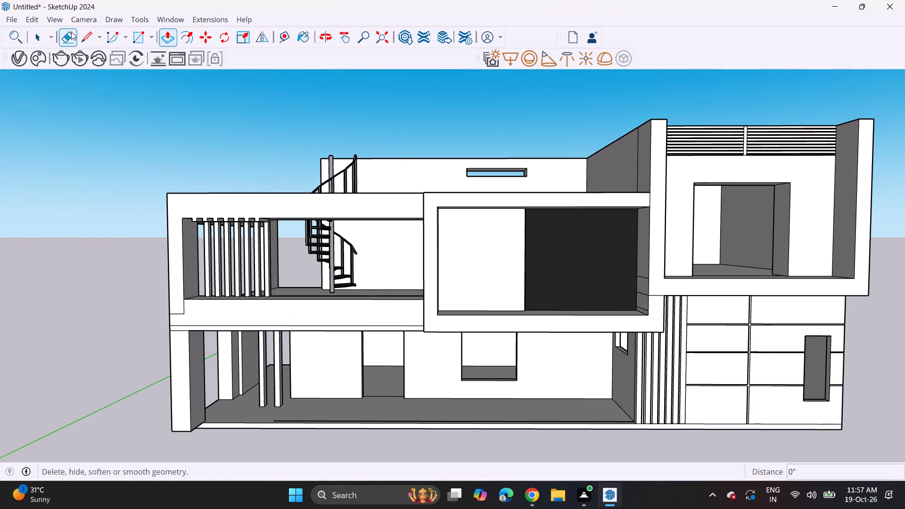
left_click(71, 32)
left_click_drag(202, 252, 222, 260)
left_click_drag(218, 255, 246, 255)
middle_click_drag(247, 255, 228, 260)
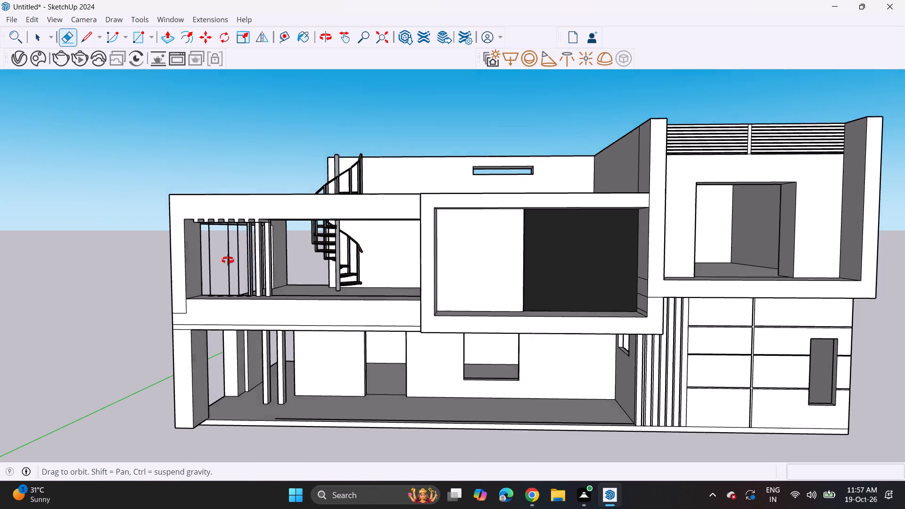
middle_click_drag(228, 260, 209, 257)
left_click_drag(280, 259, 280, 259)
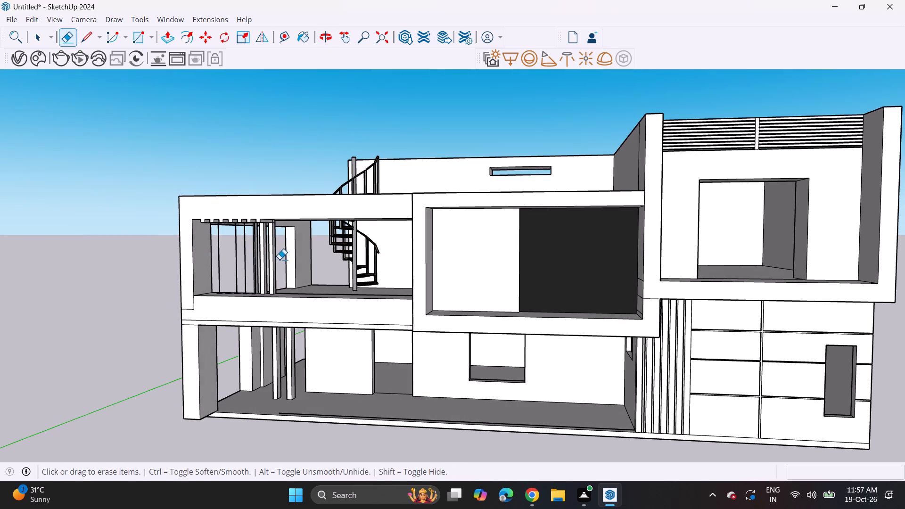
left_click_drag(280, 259, 217, 257)
middle_click_drag(244, 245, 248, 234)
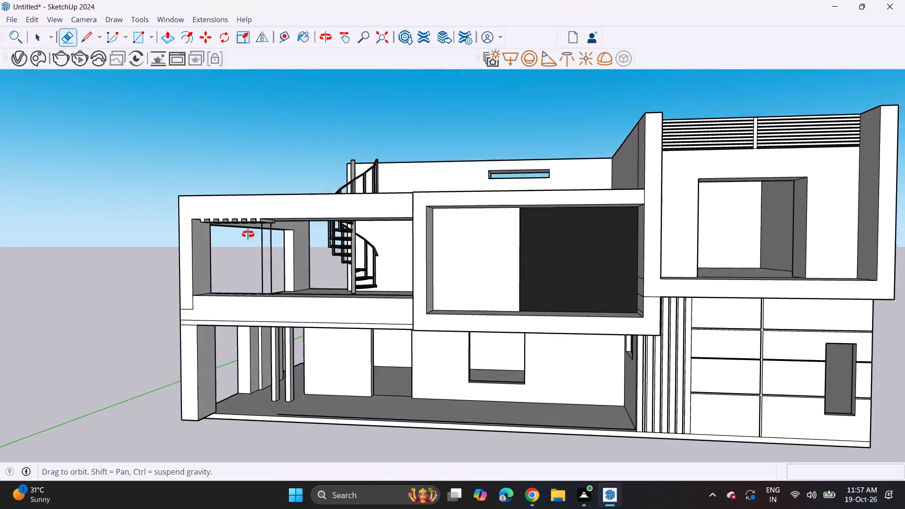
middle_click_drag(248, 234, 248, 230)
left_click_drag(274, 269, 255, 267)
Draw seven small rectangles at the front ends of the front beam's underside slots, spanning their 5 5/16" width.
scroll(252, 234, "up", 2)
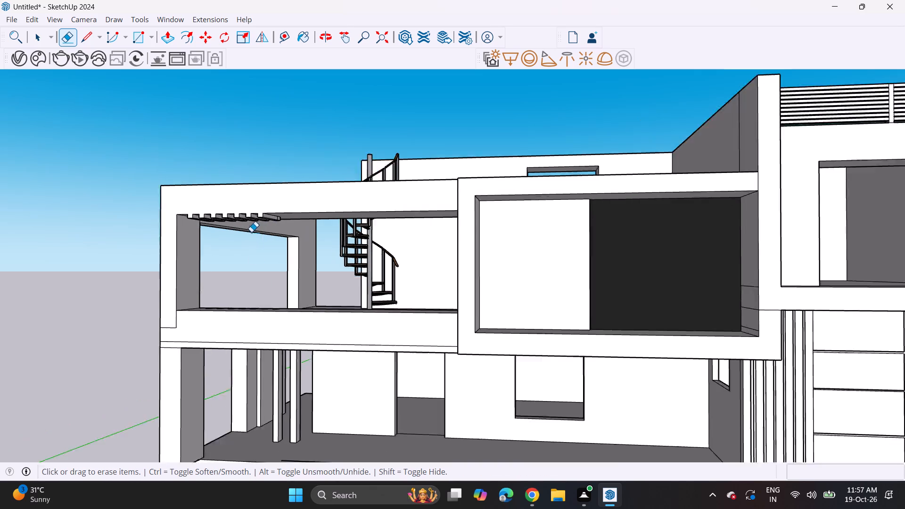
scroll(251, 232, "up", 3)
middle_click_drag(241, 214, 373, 181)
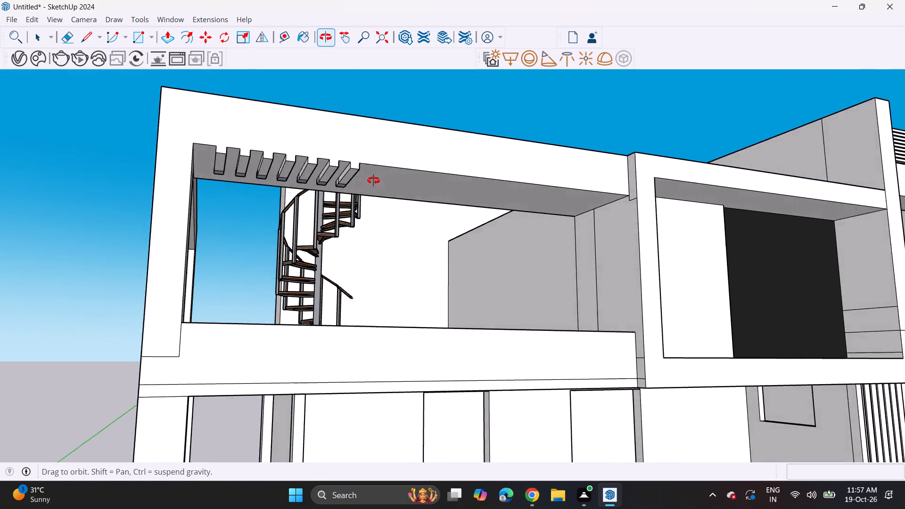
middle_click_drag(373, 181, 260, 204)
scroll(263, 213, "up", 2)
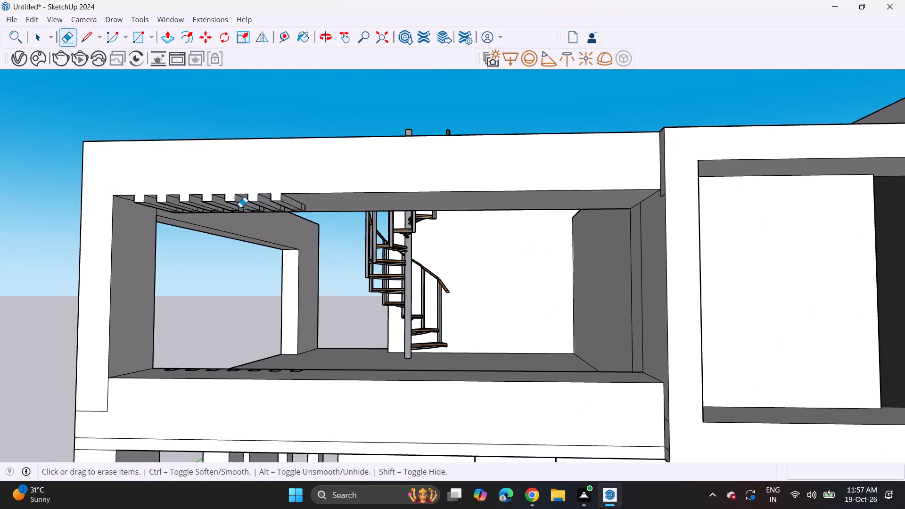
scroll(240, 209, "down", 1)
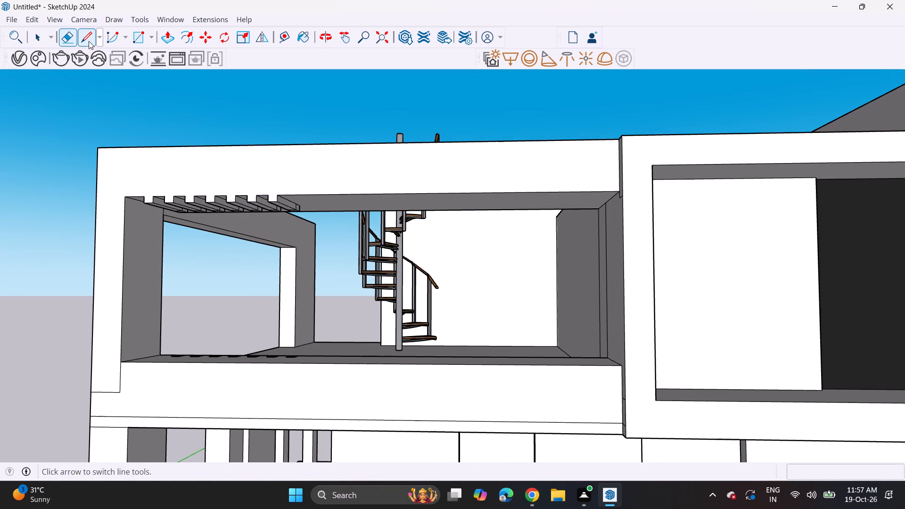
left_click(140, 38)
middle_click_drag(167, 251, 179, 200)
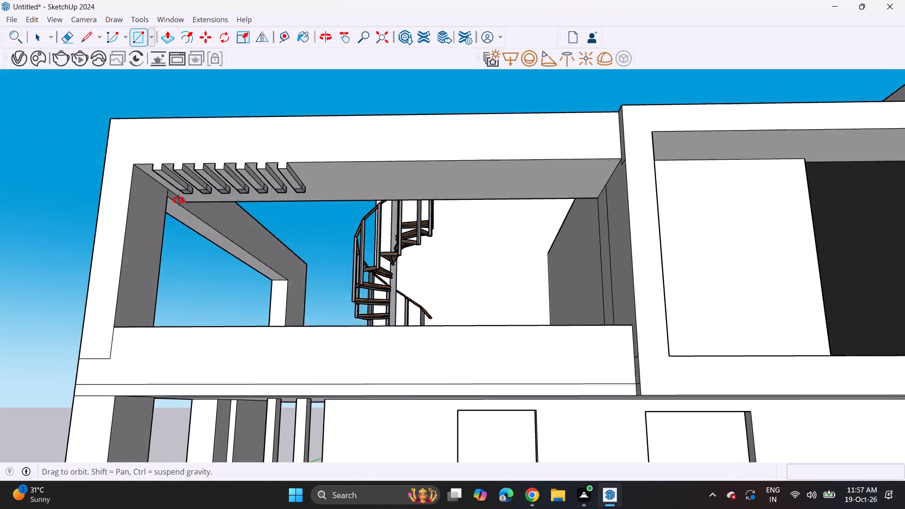
middle_click_drag(179, 200, 183, 189)
scroll(179, 168, "up", 9)
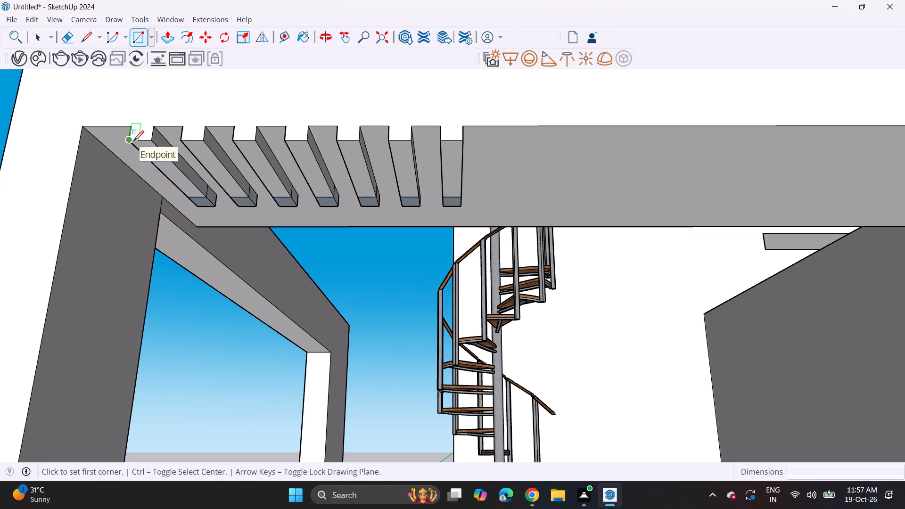
left_click(133, 141)
left_click(159, 148)
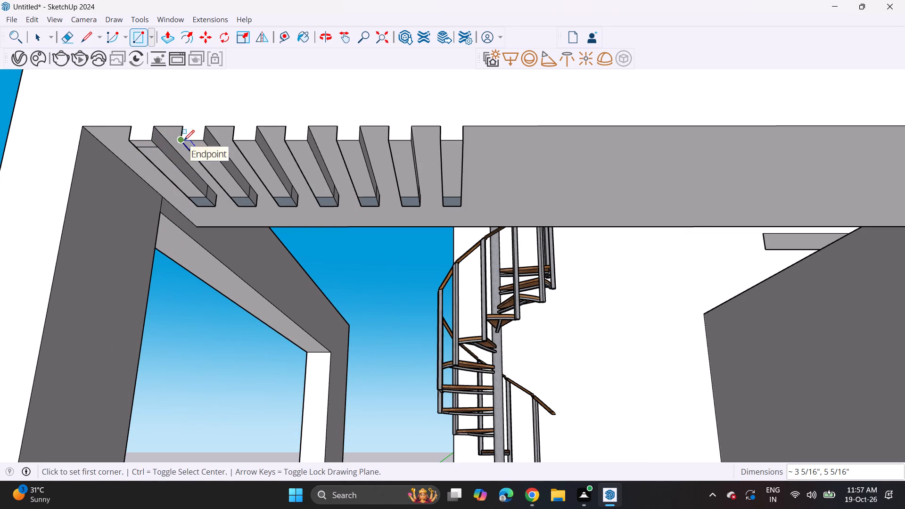
left_click(184, 140)
left_click(207, 148)
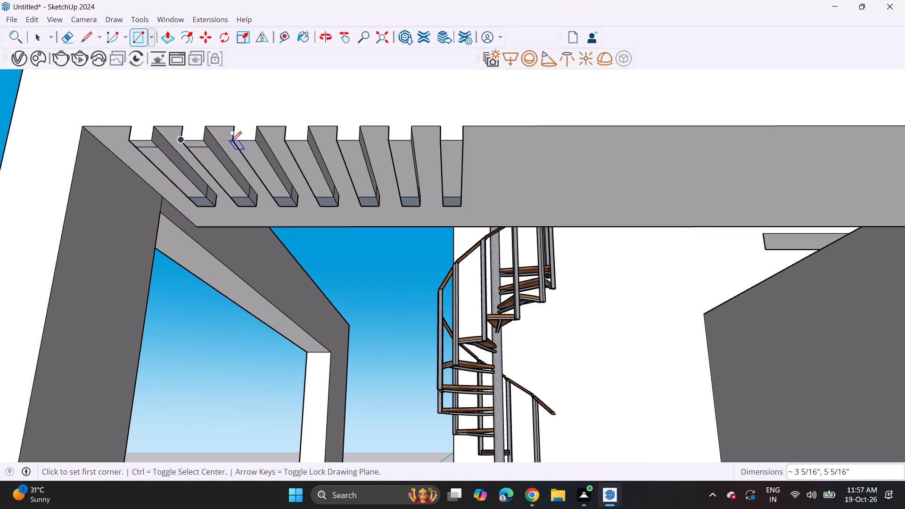
left_click(236, 142)
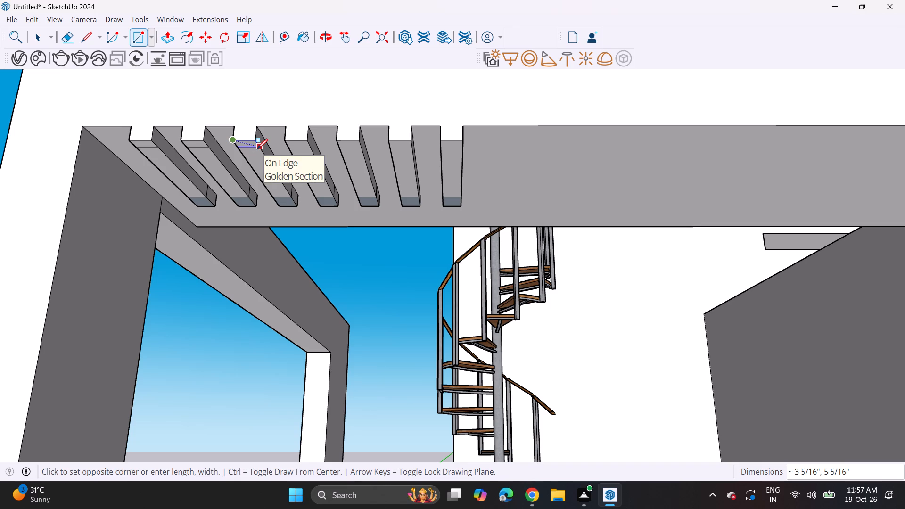
left_click(257, 149)
left_click(285, 142)
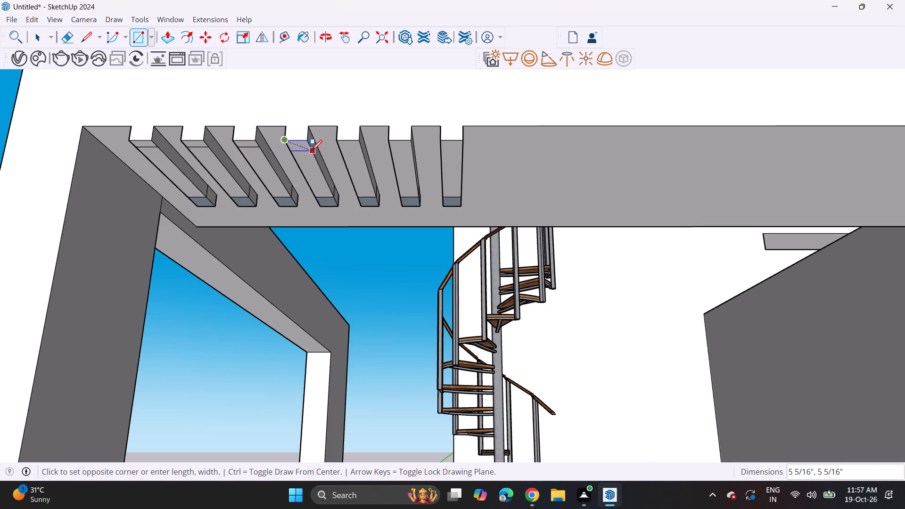
left_click(312, 148)
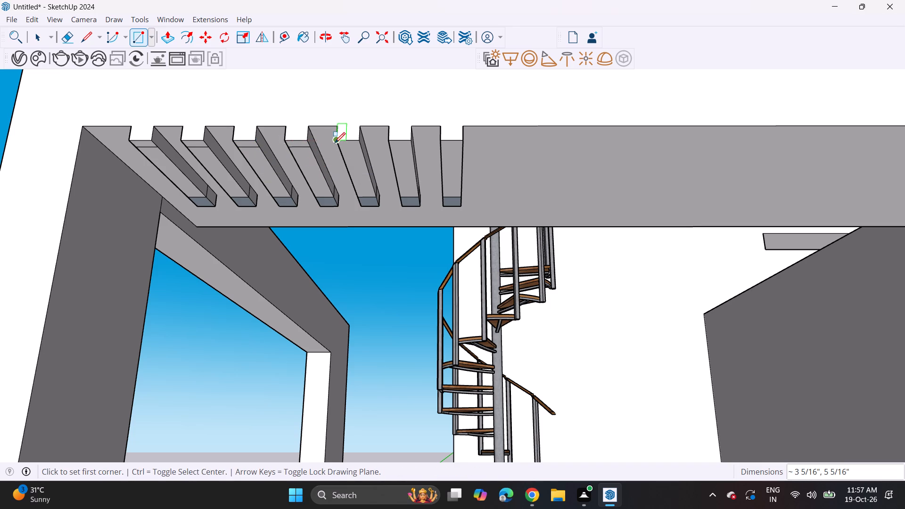
left_click(336, 142)
left_click(362, 148)
left_click(387, 143)
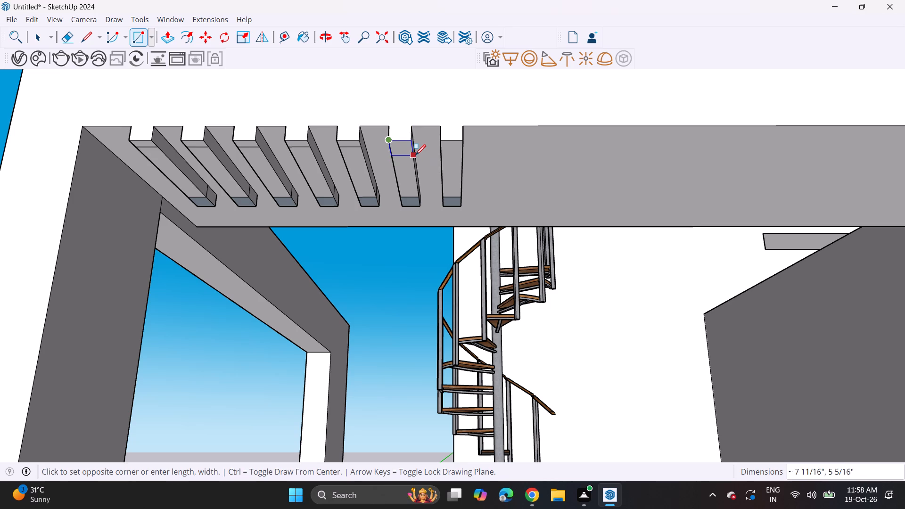
left_click(415, 155)
left_click(443, 141)
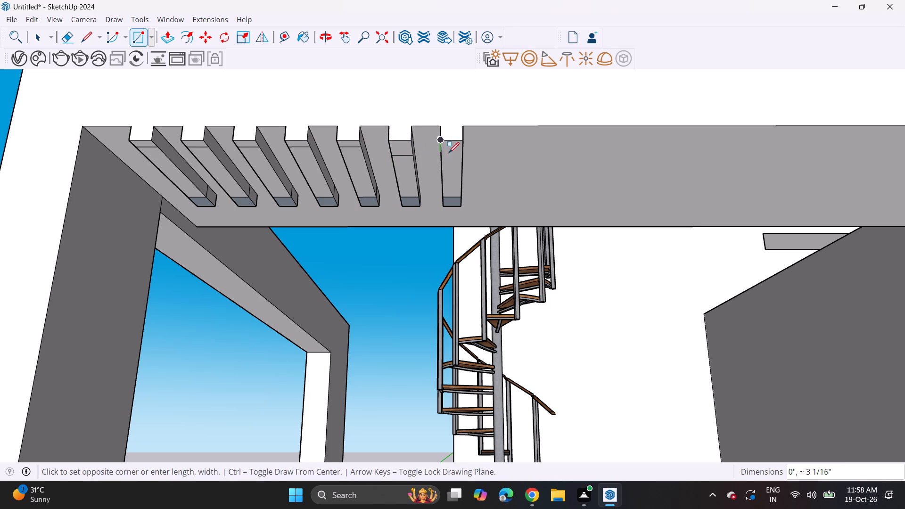
left_click(462, 154)
Extrude the first five slot rectangles down about 7' 7 3/8" to the terrace parapet, starting from the outer corner.
scroll(411, 168, "down", 4)
middle_click_drag(426, 193, 376, 213)
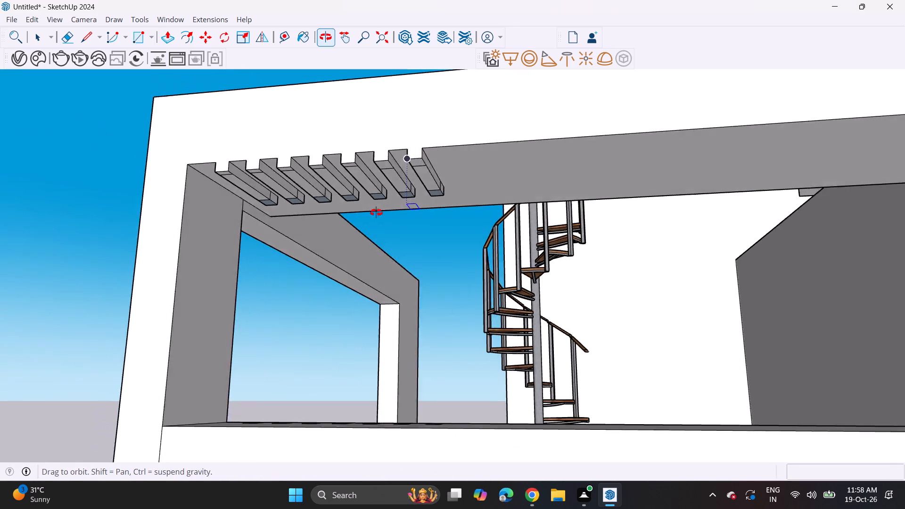
middle_click_drag(376, 213, 346, 211)
left_click(161, 45)
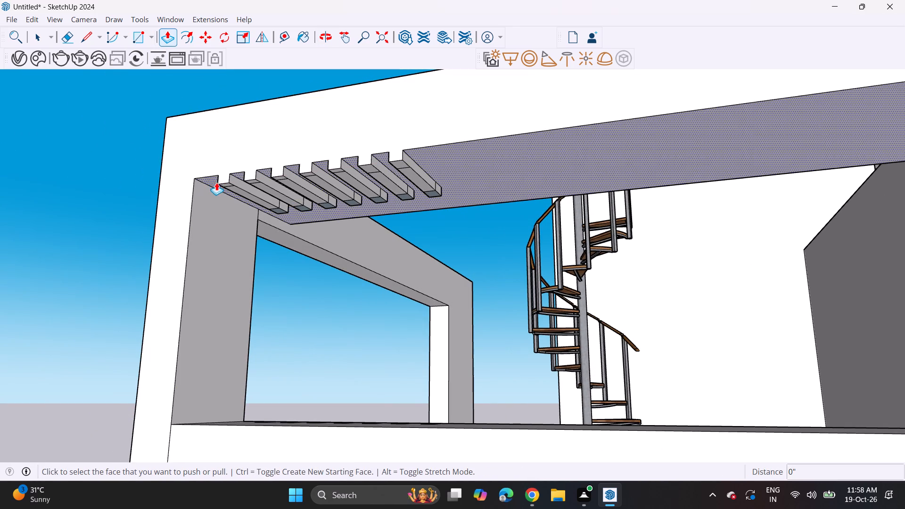
left_click(223, 185)
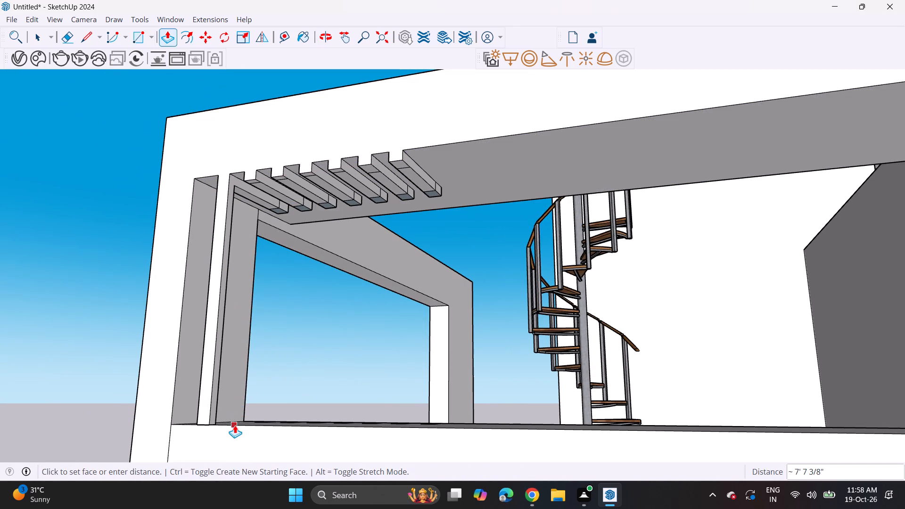
left_click(235, 425)
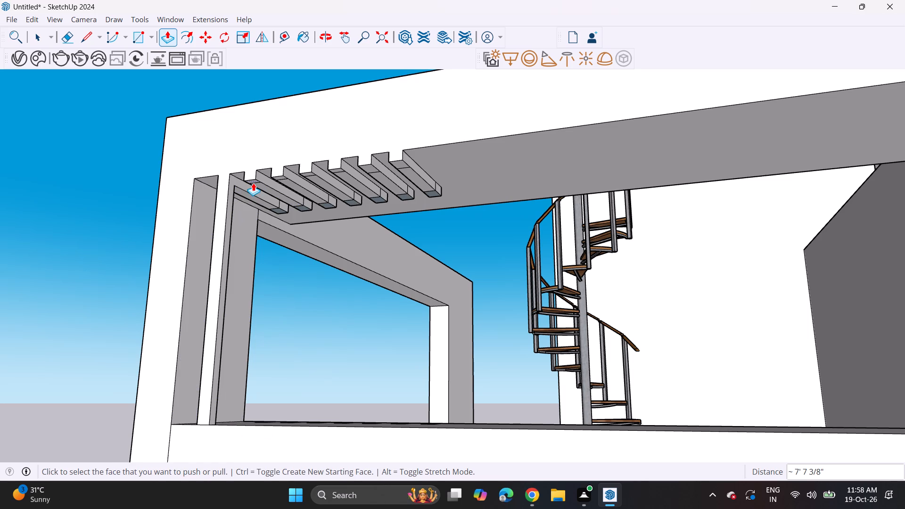
double_click(253, 183)
double_click(276, 178)
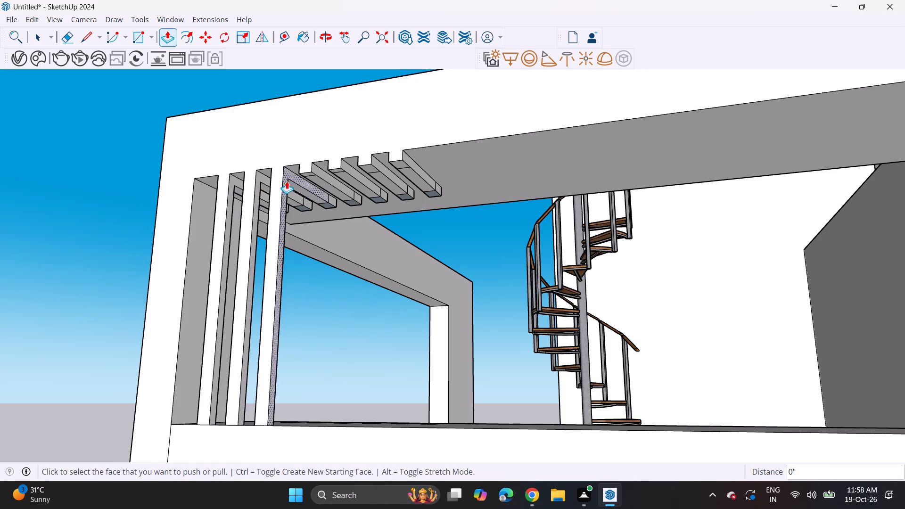
left_click(304, 174)
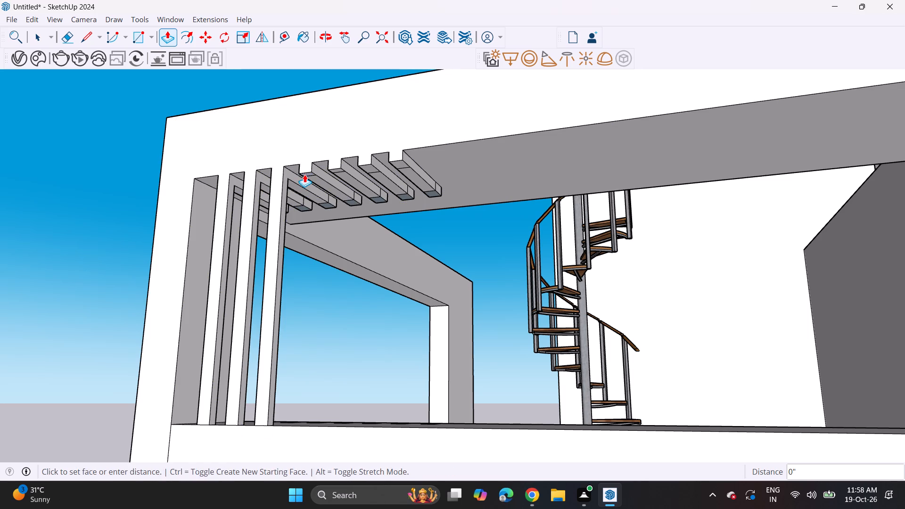
left_click(304, 174)
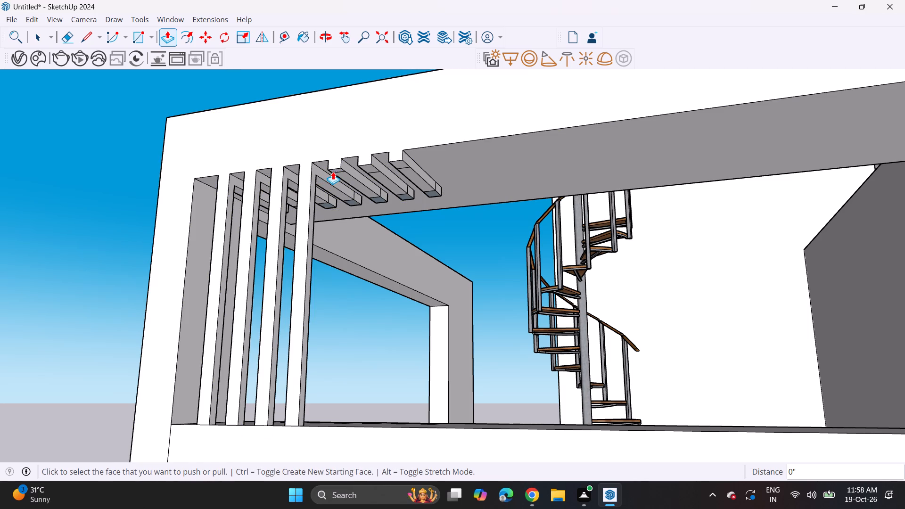
triple_click(333, 172)
key("Escape")
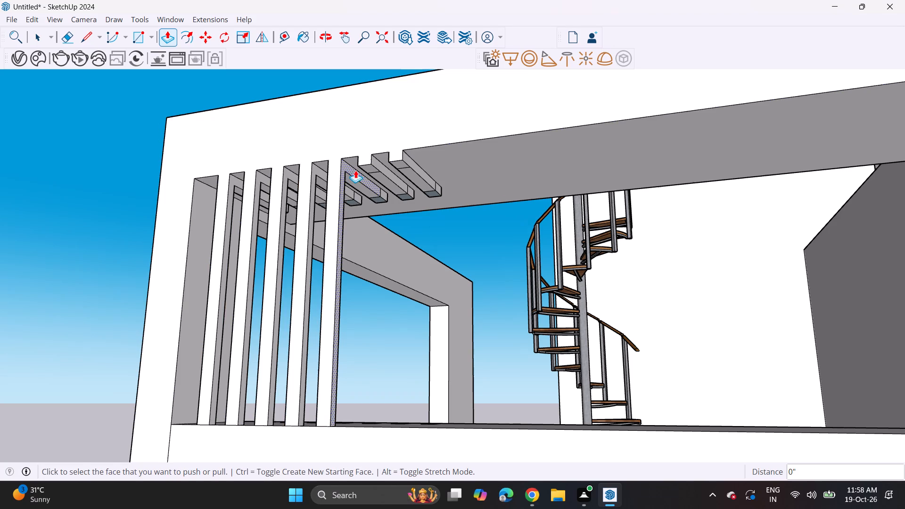
Extrude the remaining two slot rectangles down about 7' 7 3/8" to the parapet, undoing the first attempt on the sixth.
double_click(364, 170)
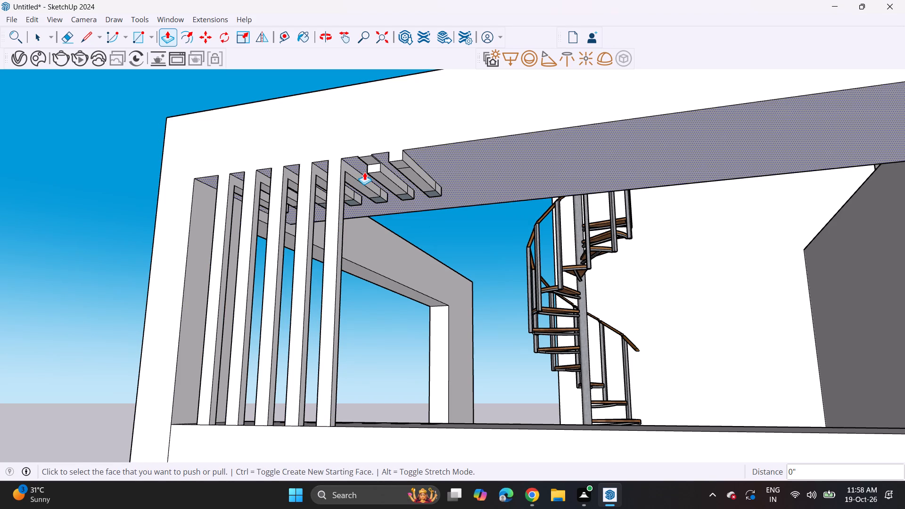
key("ctrl+z")
left_click(364, 169)
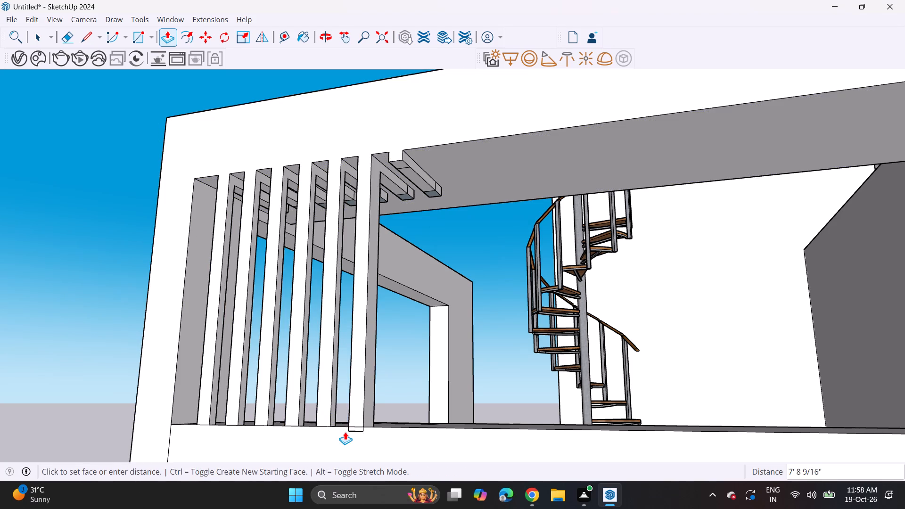
left_click(383, 425)
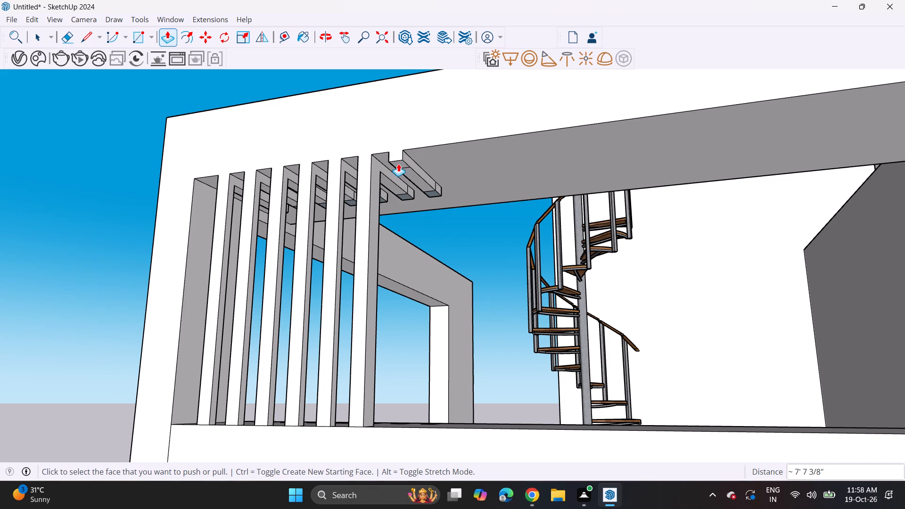
double_click(399, 166)
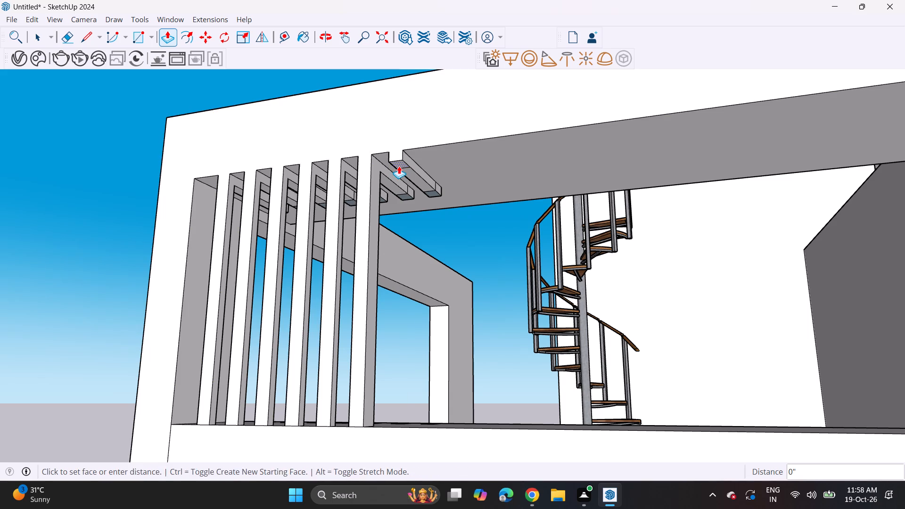
Examine the seven rebuilt louvres and the overall front elevation of the villa.
scroll(370, 182, "down", 10)
middle_click_drag(347, 239, 368, 280)
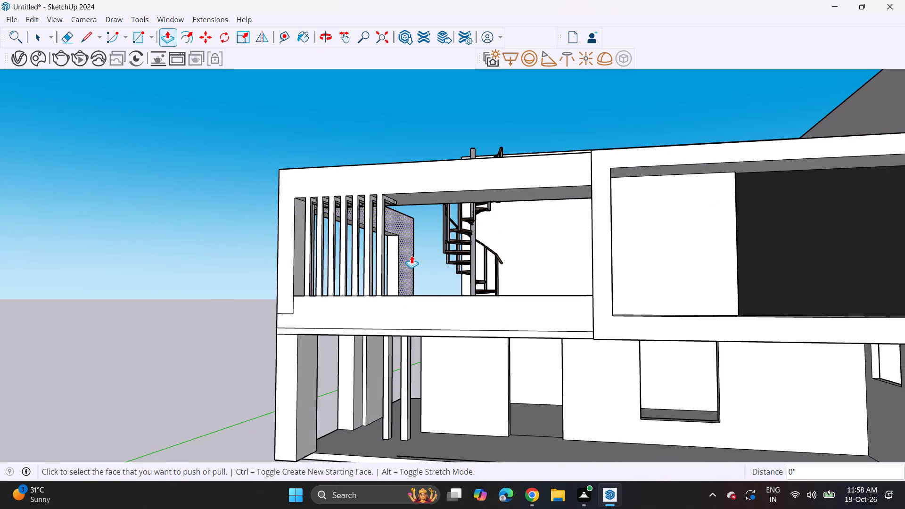
middle_click_drag(412, 255, 316, 275, "shift")
middle_click_drag(295, 281, 361, 270)
middle_click_drag(361, 270, 275, 255, "shift")
scroll(258, 245, "down", 4)
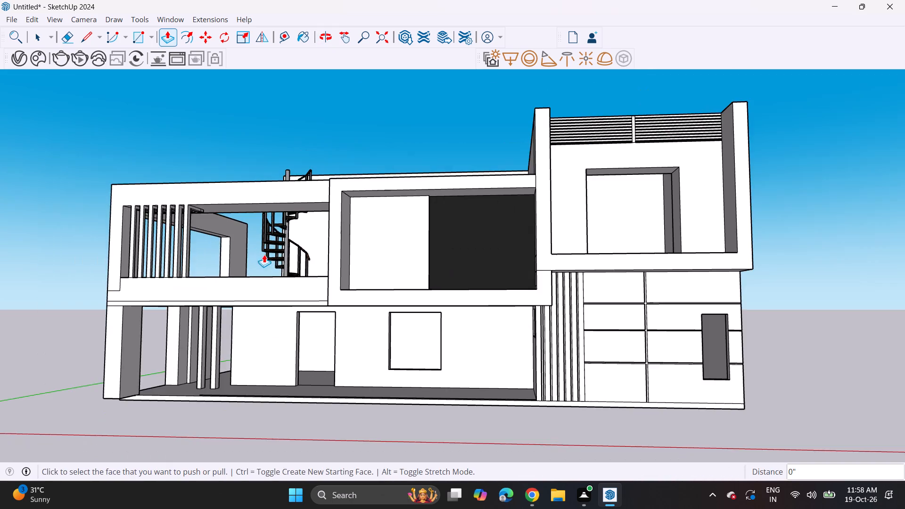
middle_click_drag(264, 254, 299, 272)
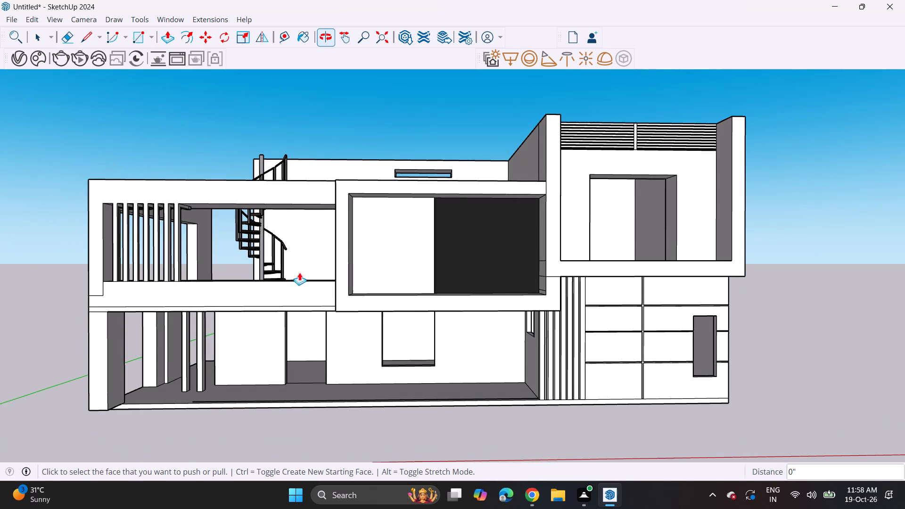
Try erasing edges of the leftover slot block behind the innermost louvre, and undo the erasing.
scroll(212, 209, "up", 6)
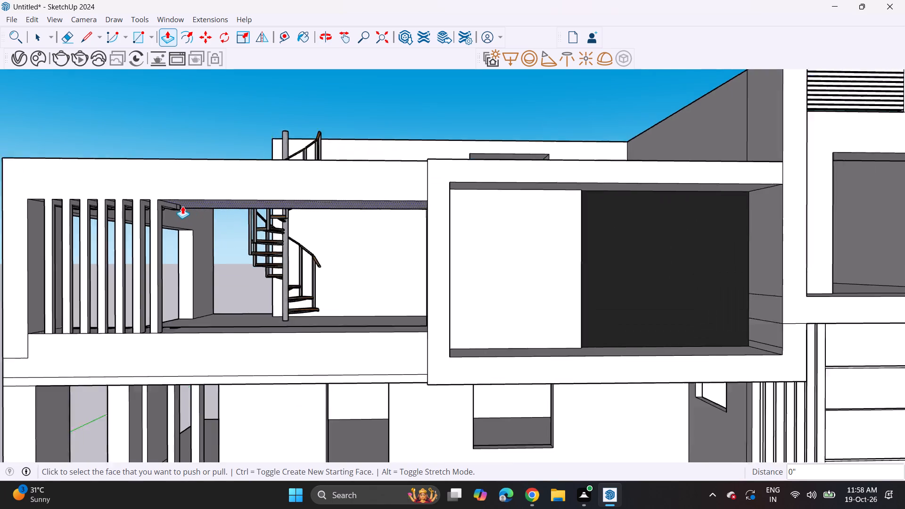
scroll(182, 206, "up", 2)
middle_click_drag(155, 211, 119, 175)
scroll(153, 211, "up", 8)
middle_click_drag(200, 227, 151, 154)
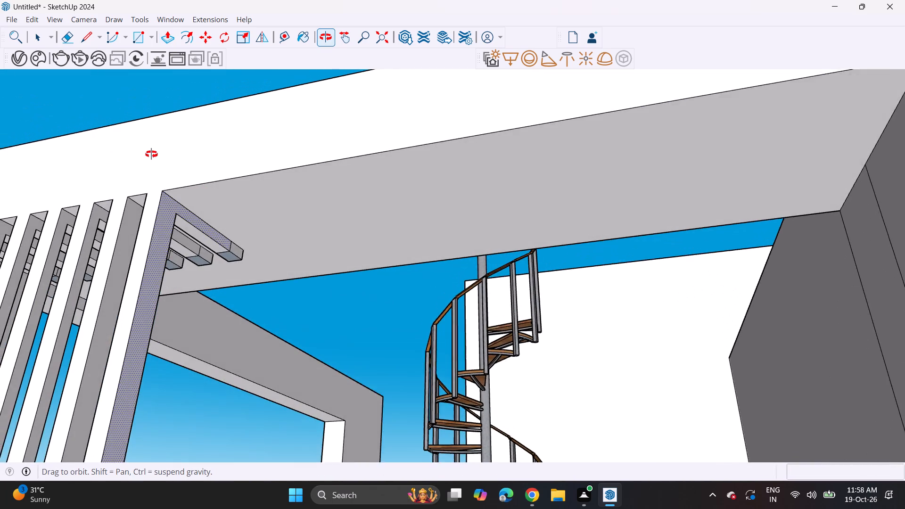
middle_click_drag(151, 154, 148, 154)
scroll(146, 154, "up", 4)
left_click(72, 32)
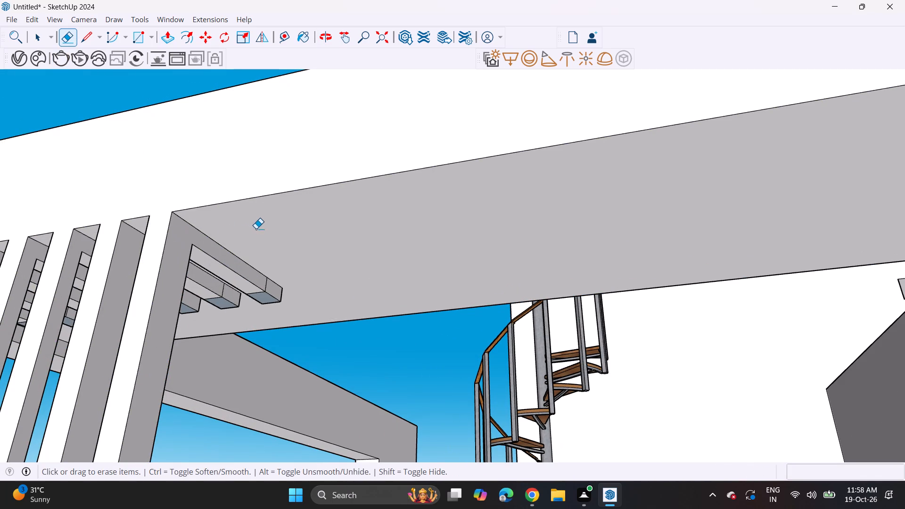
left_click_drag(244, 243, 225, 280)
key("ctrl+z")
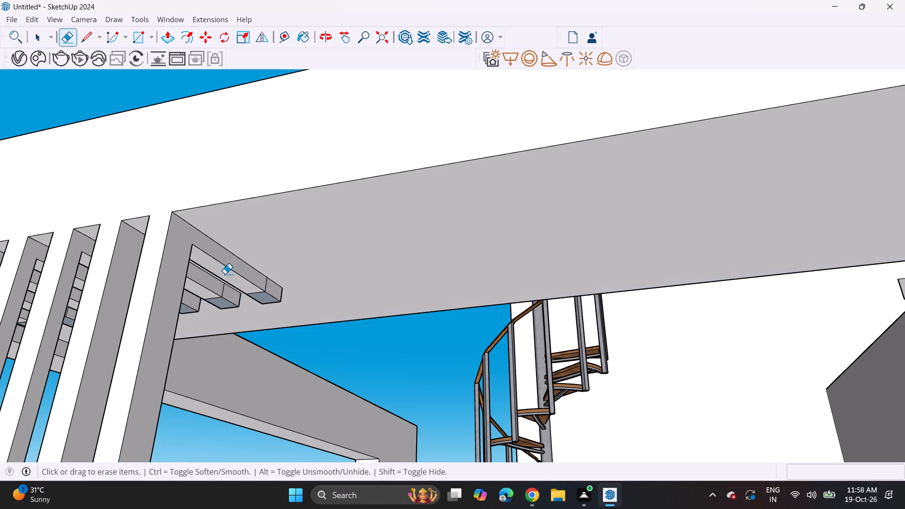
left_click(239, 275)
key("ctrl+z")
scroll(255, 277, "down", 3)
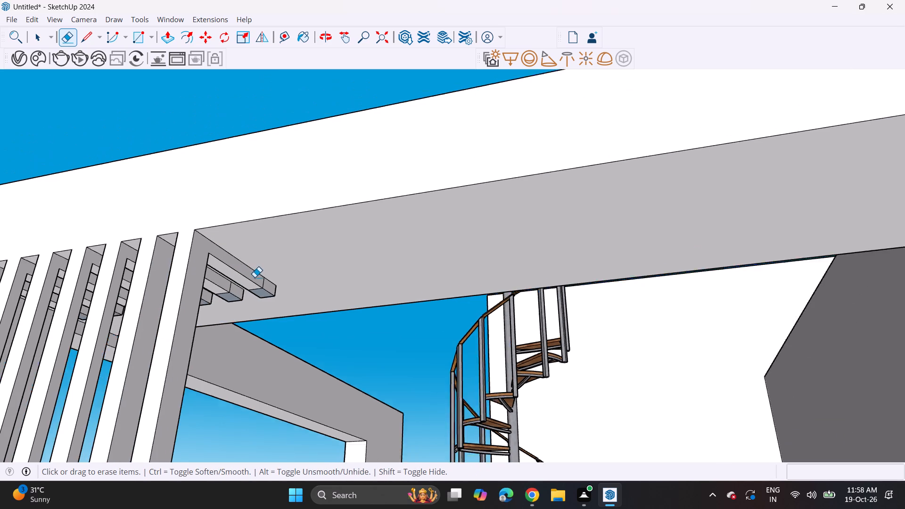
Push the end of the leftover block behind the innermost louvre back 7 5/16", then another 2' 2 5/8" to the louvre's inner face.
scroll(255, 277, "down", 2)
middle_click_drag(238, 273, 187, 246)
scroll(233, 277, "up", 8)
middle_click_drag(323, 336, 274, 334)
scroll(288, 334, "up", 1)
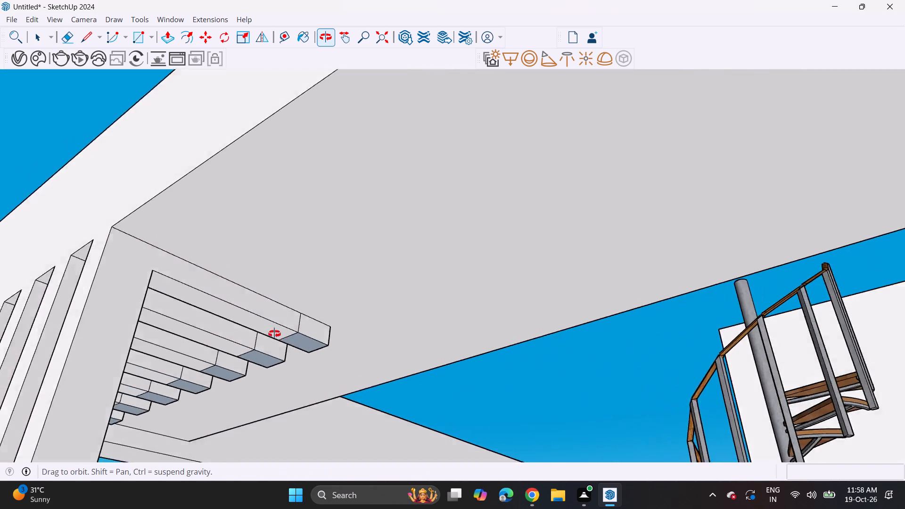
middle_click_drag(274, 334, 0, 345)
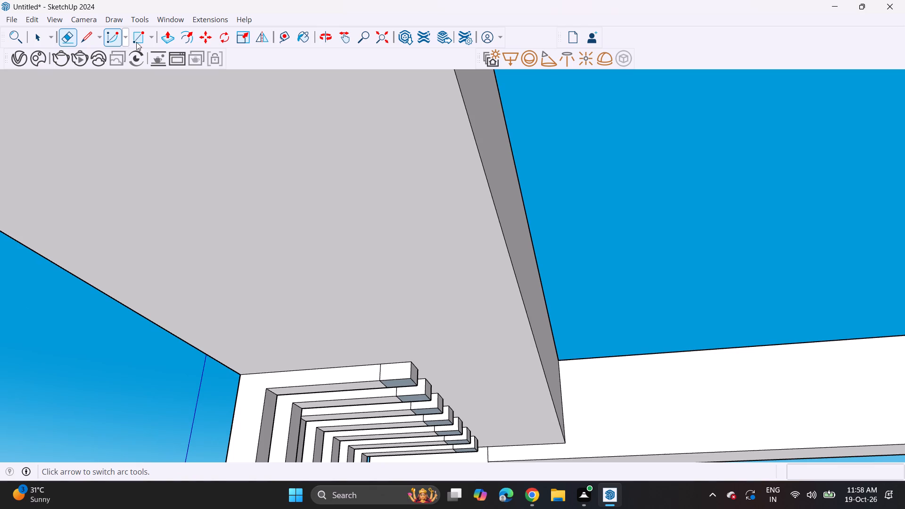
left_click(162, 35)
left_click(414, 372)
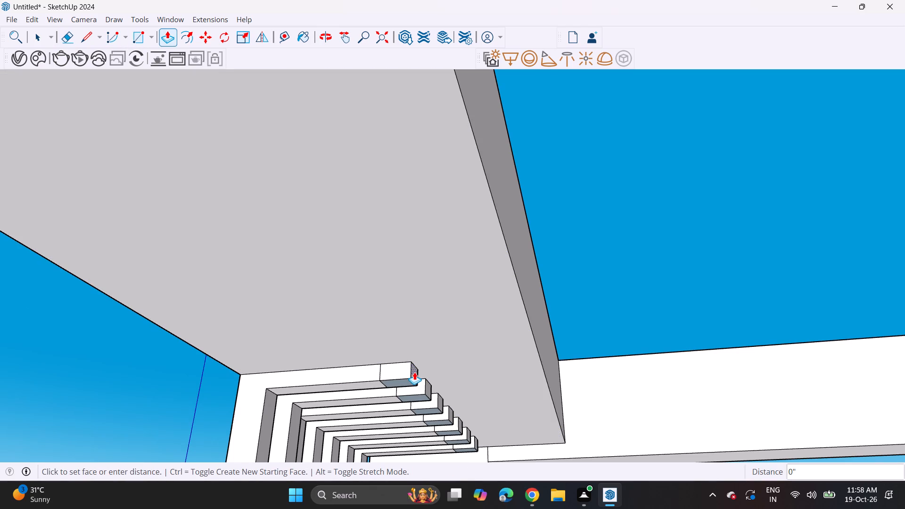
left_click(382, 376)
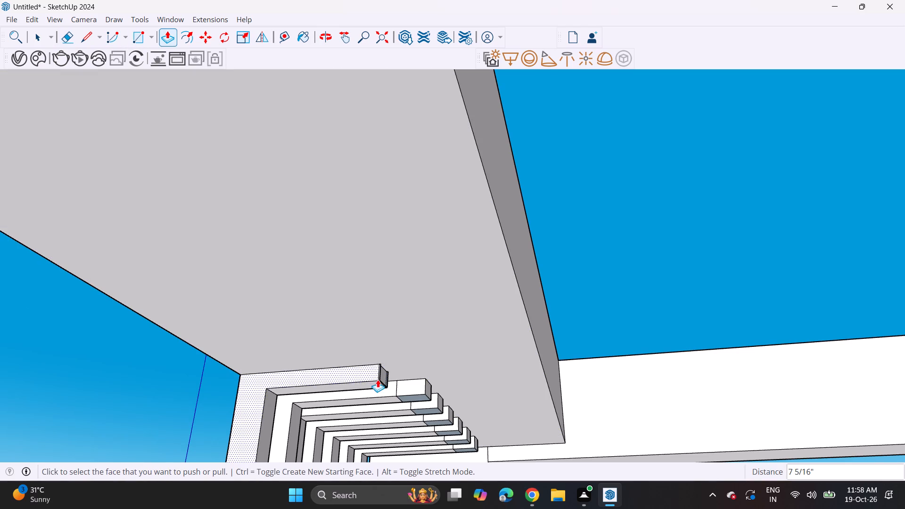
left_click(382, 376)
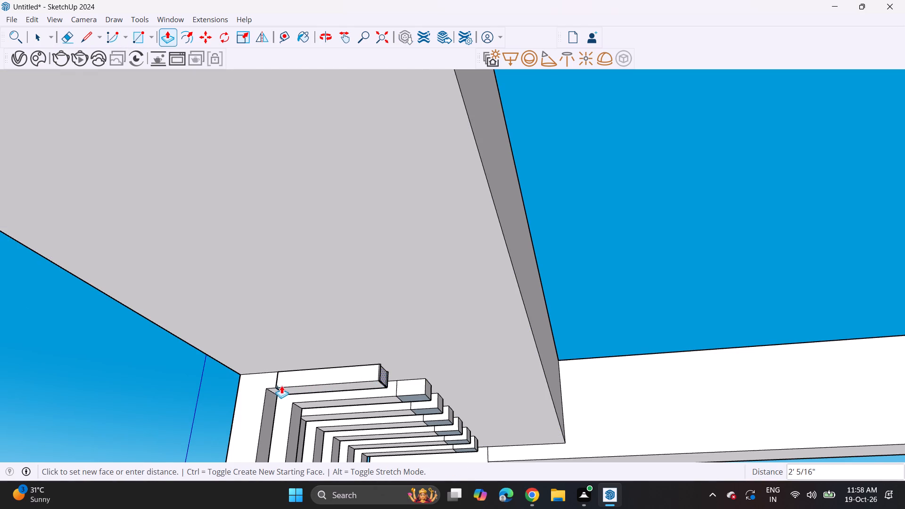
left_click(272, 386)
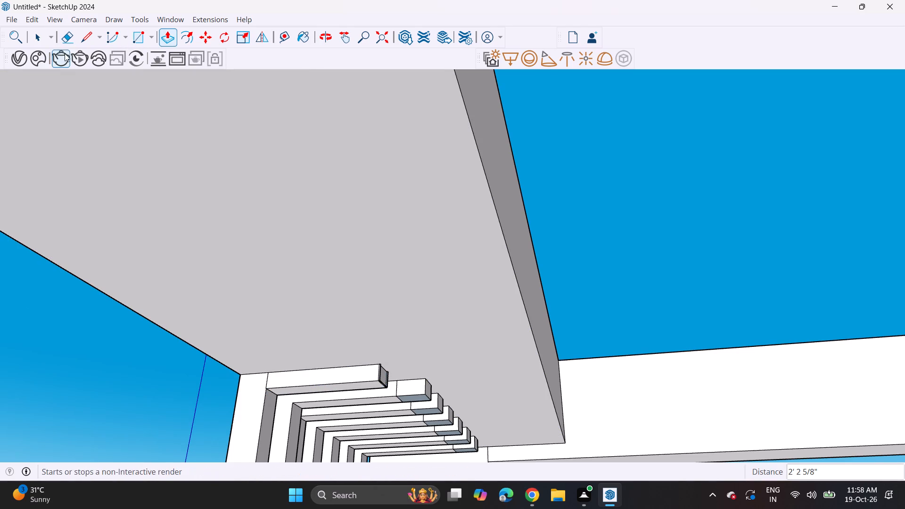
Erase the long edges of the leftover block behind the innermost louvre, undoing the stroke that removes the beam's underside face.
left_click(67, 35)
left_click_drag(334, 363, 334, 378)
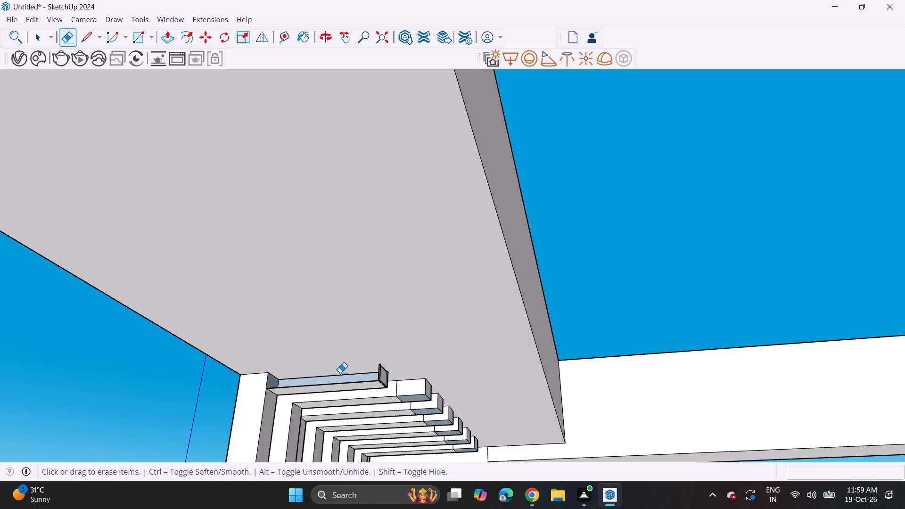
left_click_drag(339, 376, 342, 388)
left_click_drag(353, 377, 353, 391)
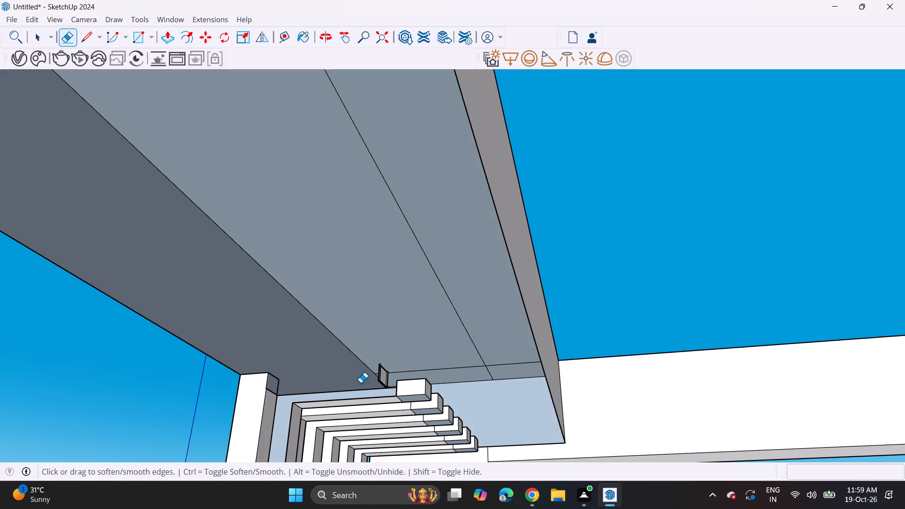
key("ctrl+z")
left_click(348, 387)
left_click(349, 390)
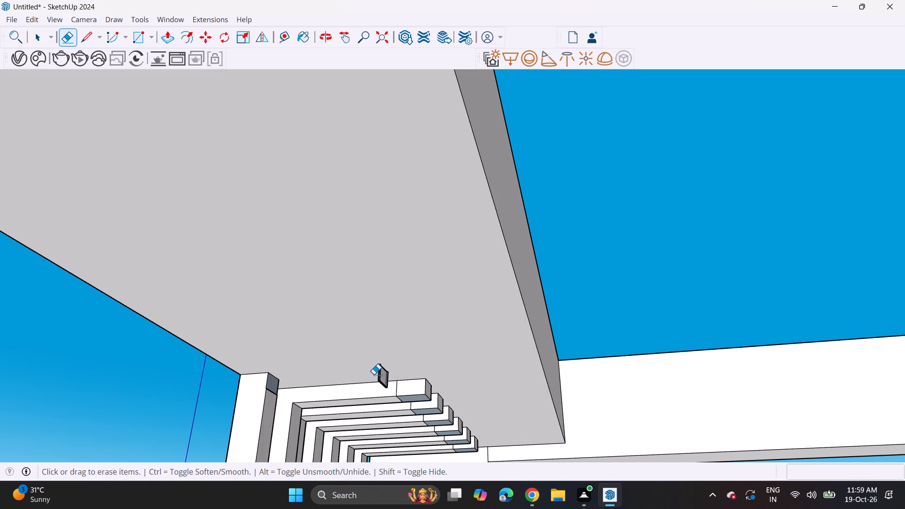
Erase the edges of the first block's detached end outline on the beam's underside, undoing the last stroke.
left_click_drag(373, 374, 382, 372)
left_click_drag(387, 369, 384, 378)
left_click_drag(379, 368, 377, 373)
left_click_drag(381, 368, 385, 377)
left_click_drag(385, 377, 386, 384)
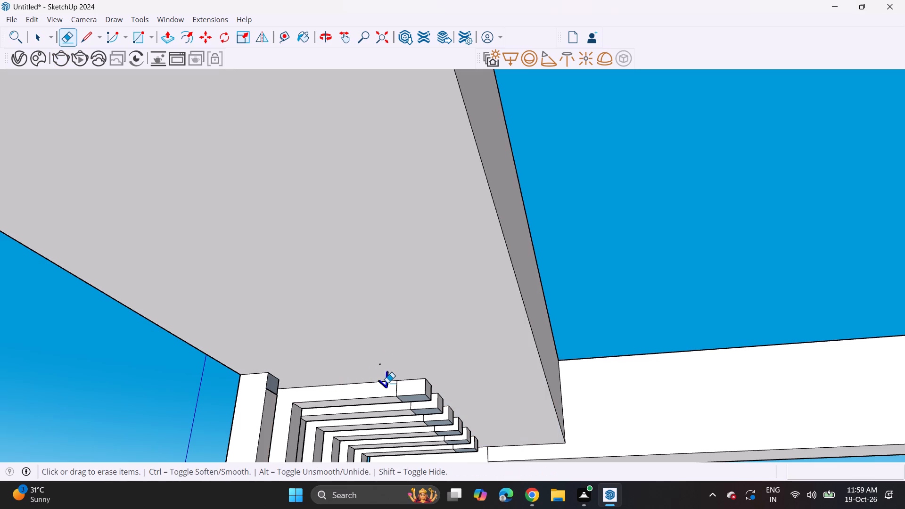
left_click(385, 386)
left_click_drag(378, 381, 388, 380)
key("ctrl+z")
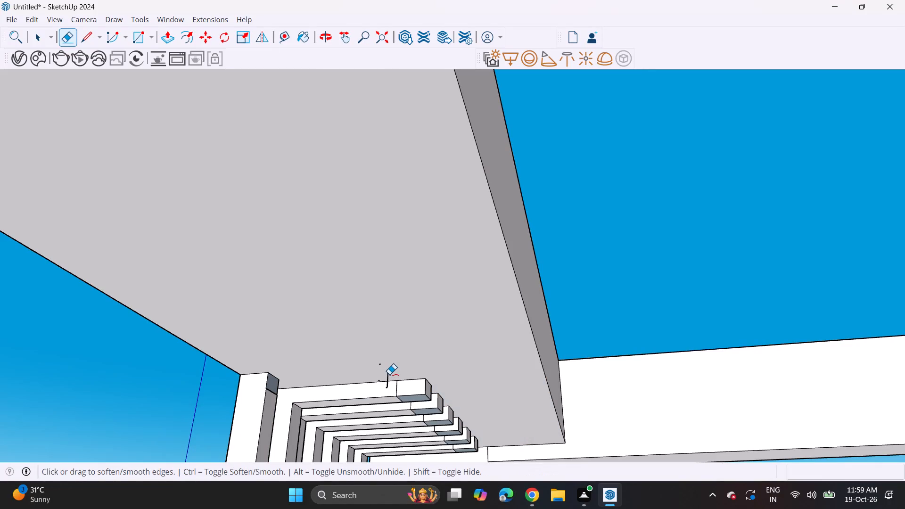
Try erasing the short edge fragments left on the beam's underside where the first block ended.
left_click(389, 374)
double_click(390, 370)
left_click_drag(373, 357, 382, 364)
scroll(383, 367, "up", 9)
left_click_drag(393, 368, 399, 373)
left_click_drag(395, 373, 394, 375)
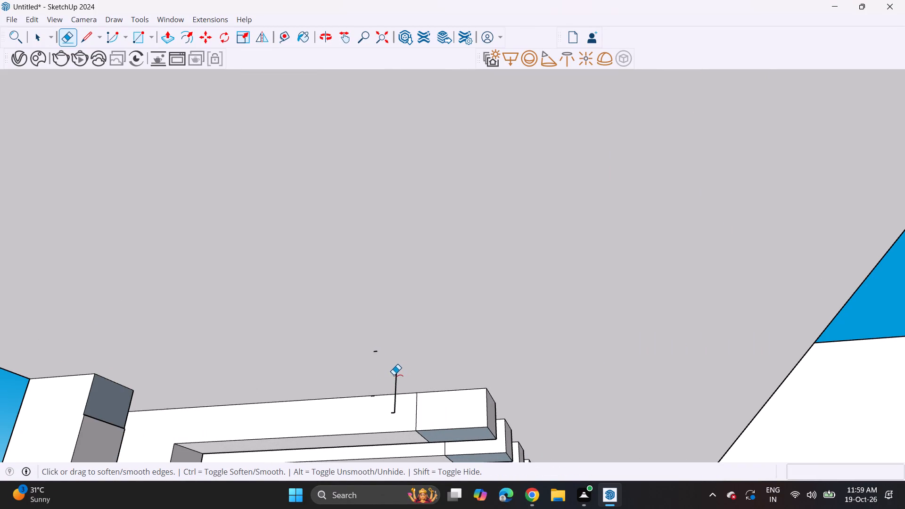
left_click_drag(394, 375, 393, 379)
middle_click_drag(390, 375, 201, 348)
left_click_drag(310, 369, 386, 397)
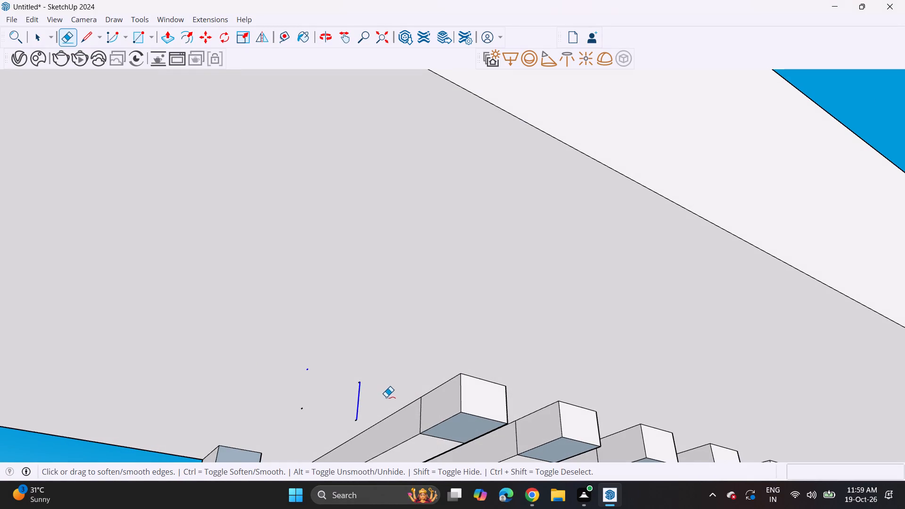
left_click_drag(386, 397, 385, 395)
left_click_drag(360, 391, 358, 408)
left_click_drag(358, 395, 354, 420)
Push the end face of the second leftover block about 2' 2" back to its louvre.
scroll(378, 400, "down", 4)
middle_click_drag(374, 404, 376, 387, "shift")
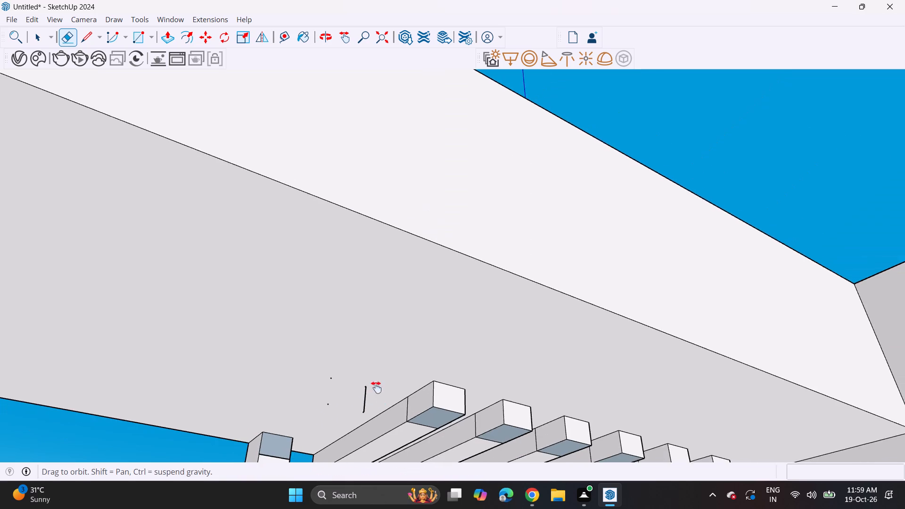
middle_click_drag(376, 387, 394, 305, "shift")
middle_click_drag(394, 304, 386, 321)
left_click(169, 37)
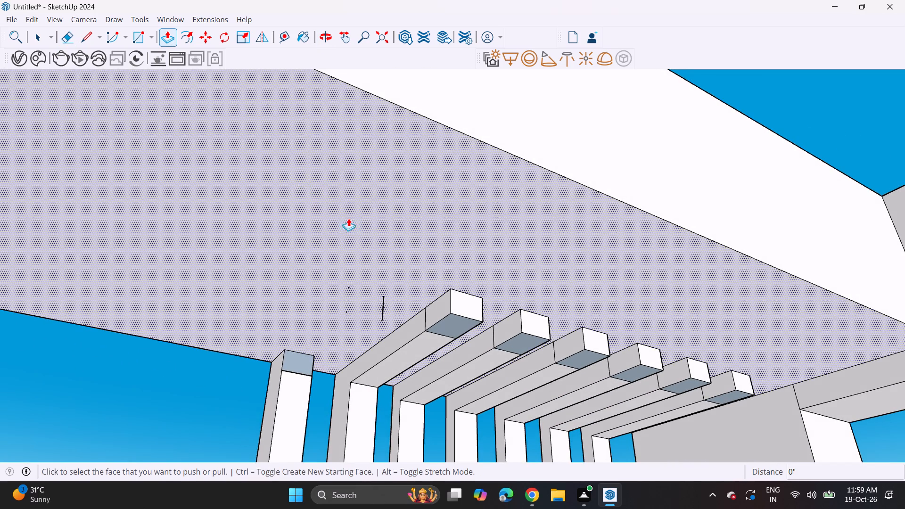
left_click(465, 312)
left_click(436, 327)
left_click(438, 320)
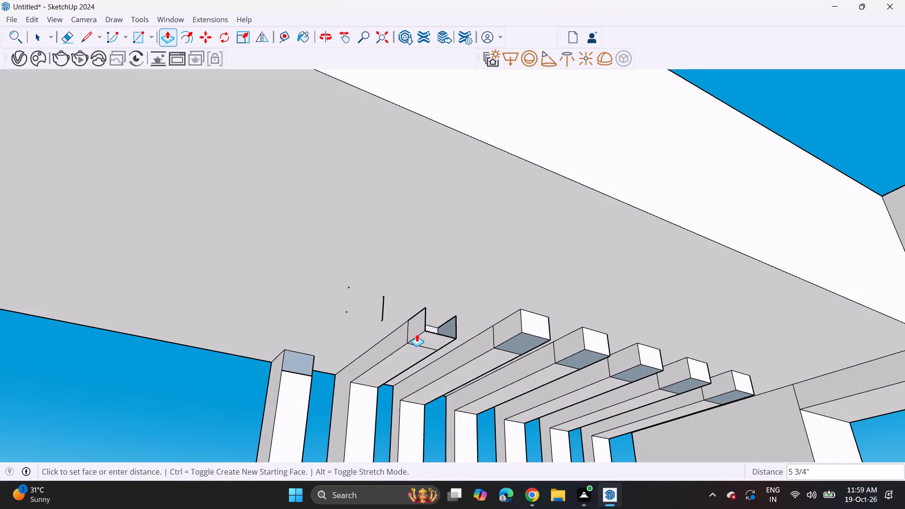
left_click(356, 384)
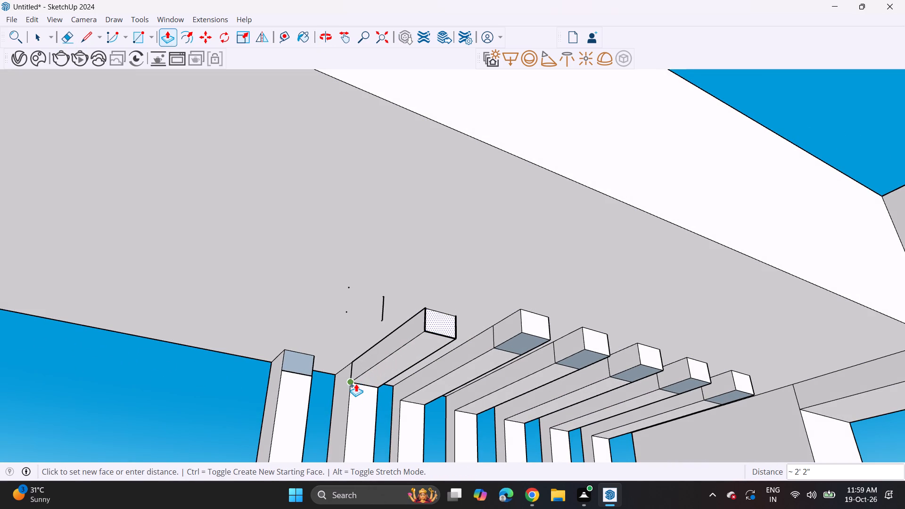
Push the end faces of the remaining five leftover blocks to their louvres in turn, about 3' 1 5/8" each.
left_click(534, 330)
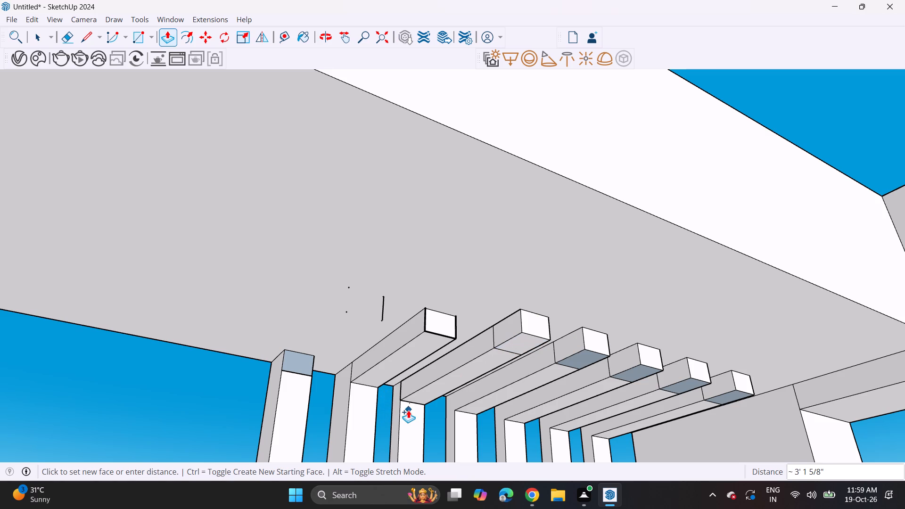
left_click(407, 405)
left_click(595, 344)
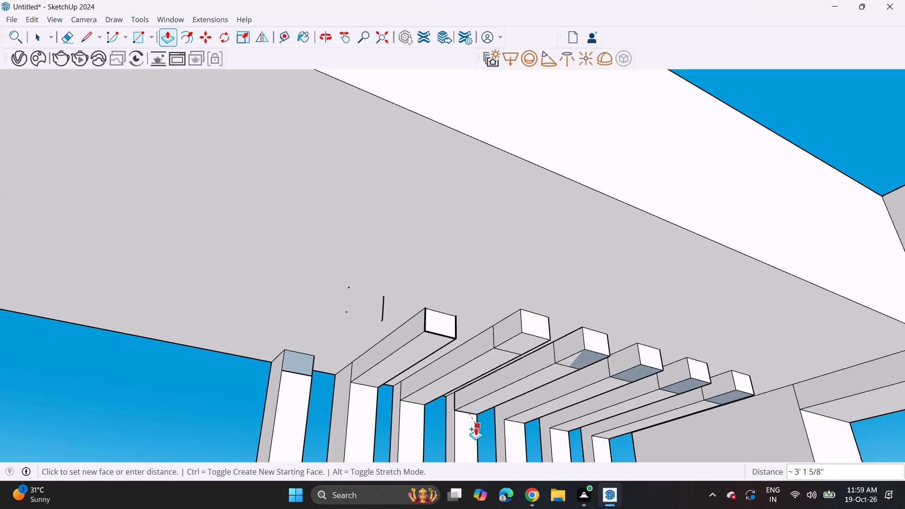
left_click(472, 424)
left_click(652, 365)
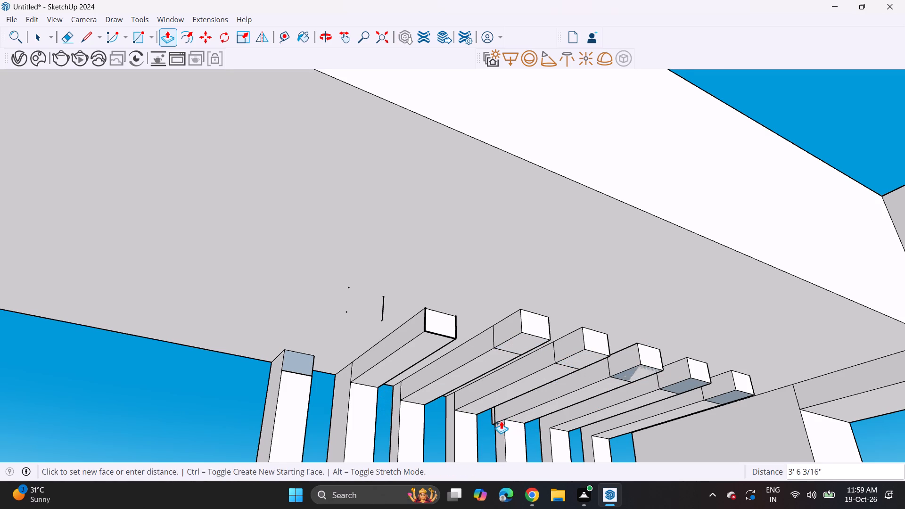
left_click(509, 416)
left_click(697, 368)
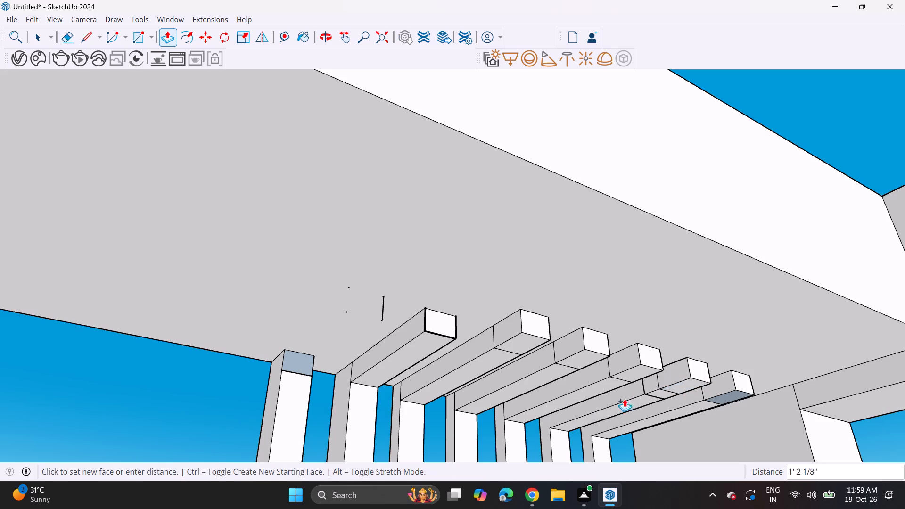
left_click(552, 429)
left_click(740, 378)
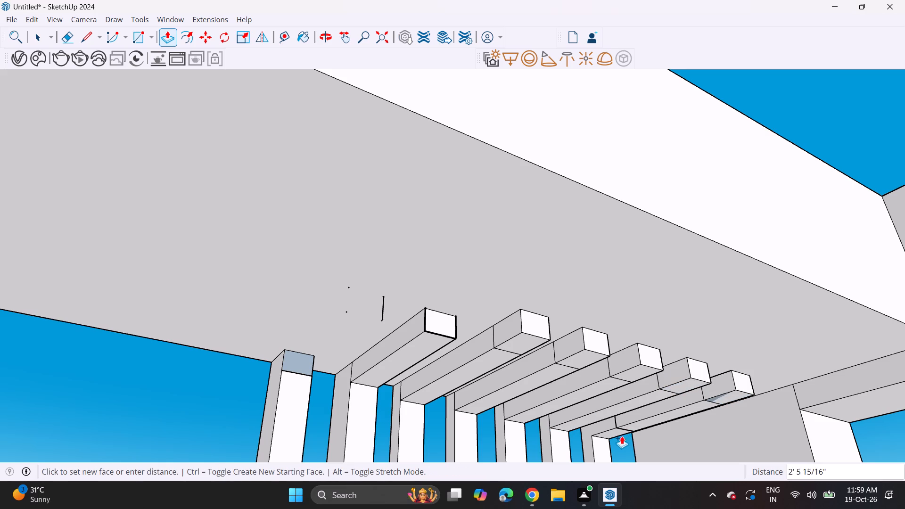
left_click(598, 445)
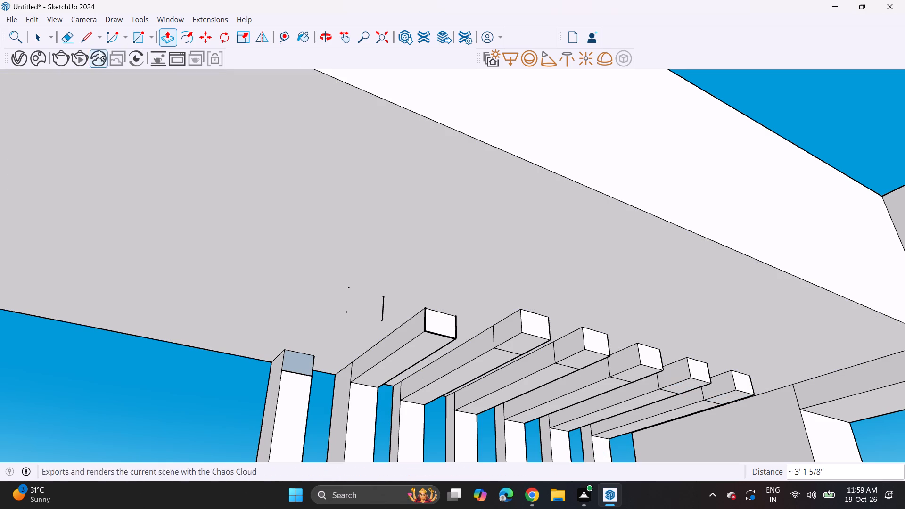
Erase the long edges and end outline of the second leftover block beneath the beam.
left_click(74, 36)
left_click_drag(399, 324, 399, 324)
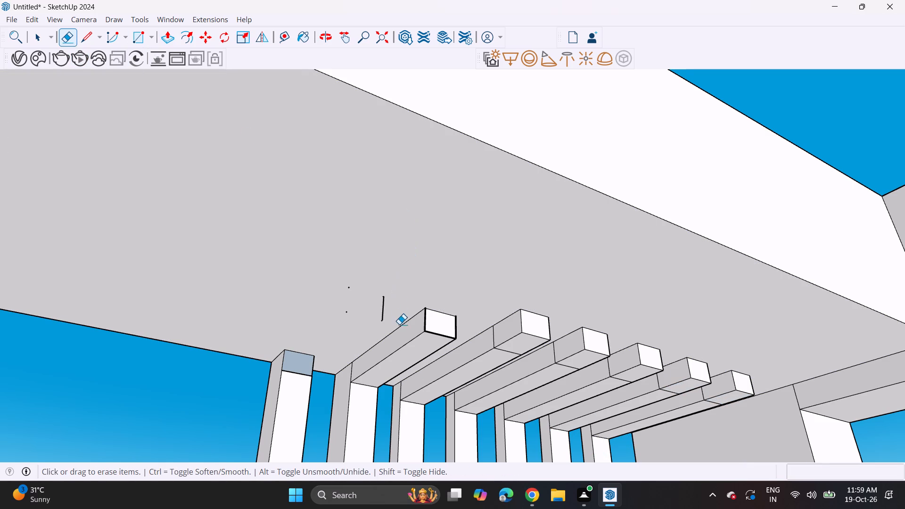
left_click_drag(399, 324, 407, 342)
left_click_drag(419, 327, 435, 352)
left_click_drag(433, 324, 429, 349)
left_click_drag(418, 329, 428, 321)
left_click_drag(437, 317, 432, 328)
left_click_drag(470, 301, 448, 336)
left_click_drag(457, 320, 452, 327)
left_click(442, 328)
left_click_drag(444, 300, 442, 312)
left_click_drag(441, 312, 438, 306)
left_click_drag(441, 295, 433, 335)
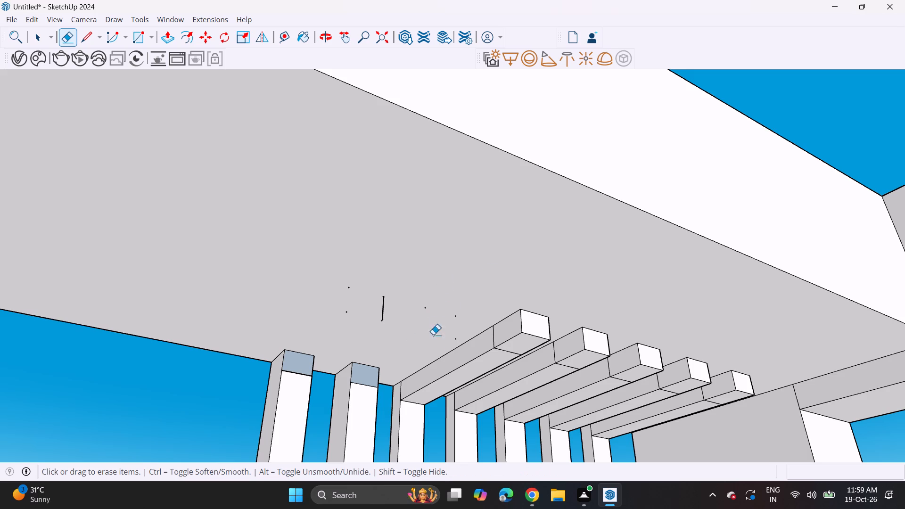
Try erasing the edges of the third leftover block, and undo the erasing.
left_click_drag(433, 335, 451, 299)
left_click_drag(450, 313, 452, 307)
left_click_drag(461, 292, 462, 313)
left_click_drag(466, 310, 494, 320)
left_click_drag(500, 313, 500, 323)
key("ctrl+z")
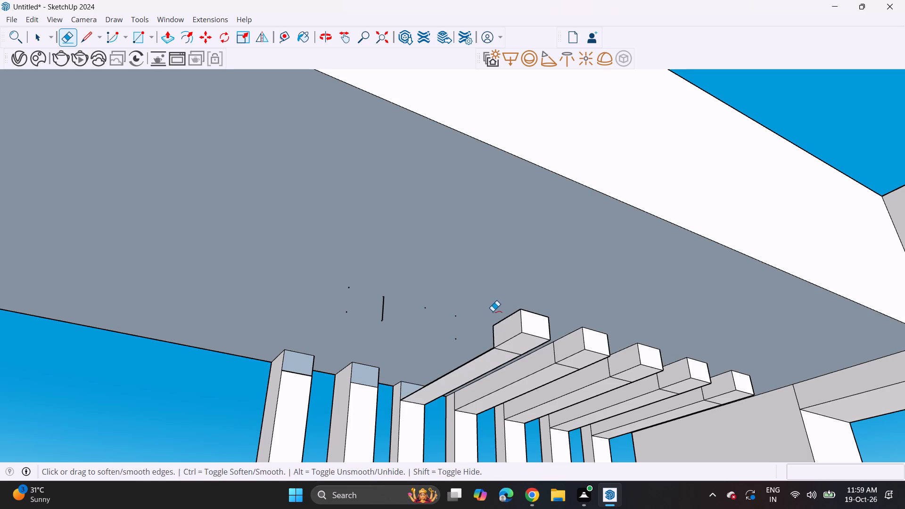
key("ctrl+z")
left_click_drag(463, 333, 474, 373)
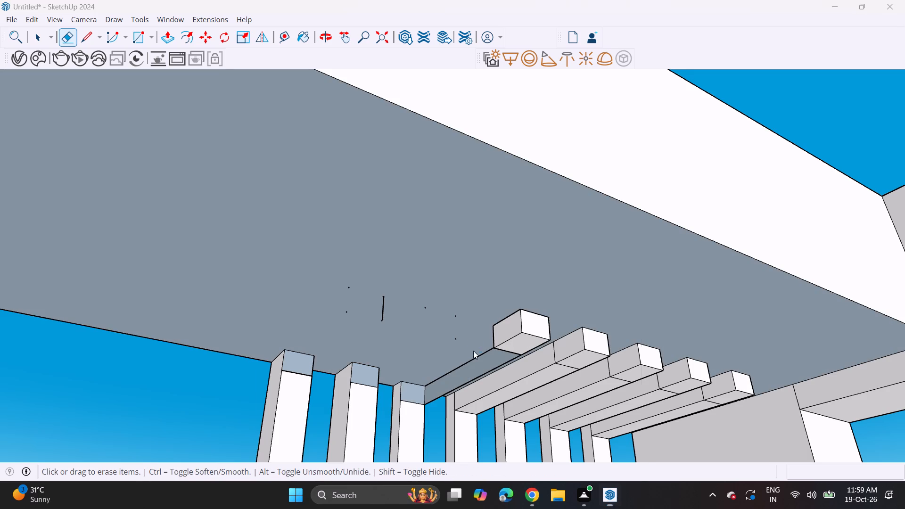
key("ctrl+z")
Soften the lengthwise and dividing edges of the third and fourth leftover blocks with the Eraser.
middle_click_drag(477, 360, 456, 328)
left_click_drag(469, 336, 476, 350)
left_click_drag(486, 330, 495, 341)
left_click_drag(502, 321, 506, 333)
left_click_drag(516, 314, 516, 319)
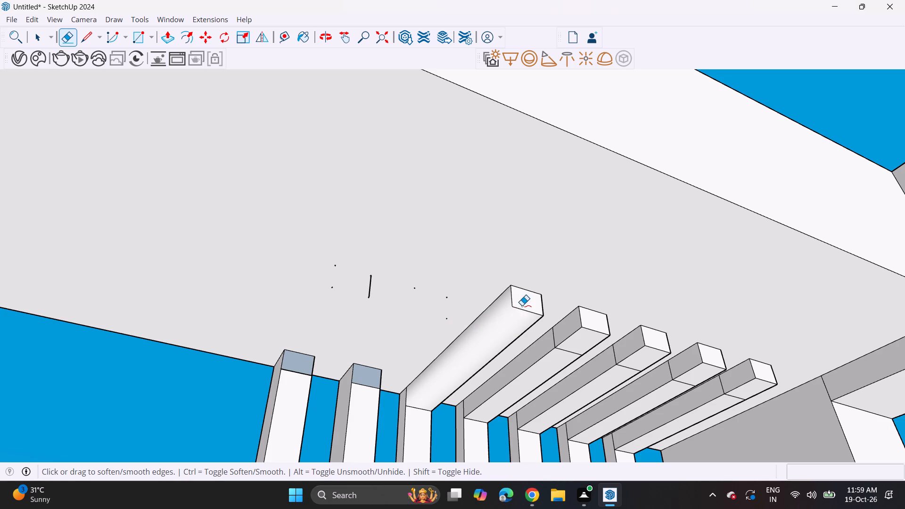
left_click_drag(517, 319, 502, 347)
left_click_drag(517, 326, 517, 332)
left_click_drag(535, 326, 537, 332)
left_click_drag(535, 315, 536, 321)
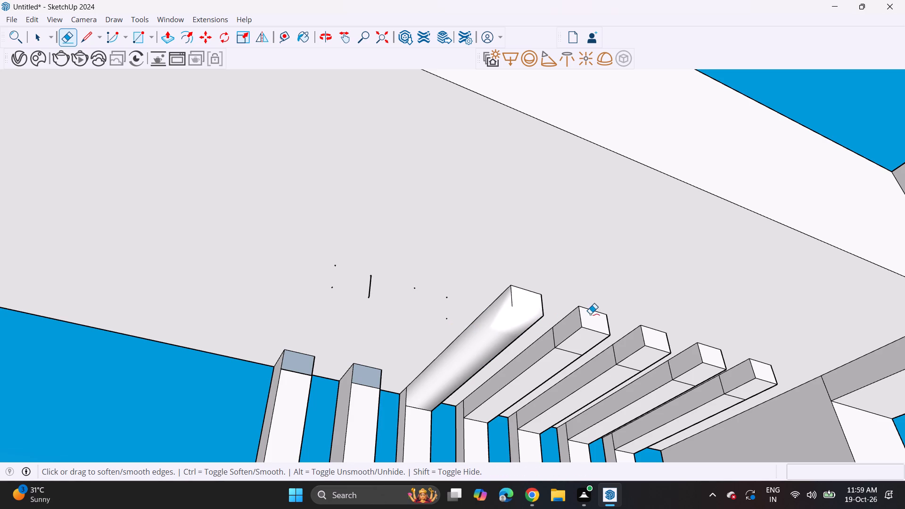
left_click_drag(590, 317, 586, 337)
left_click_drag(570, 320, 576, 350)
left_click_drag(557, 320, 554, 353)
left_click_drag(536, 337, 544, 367)
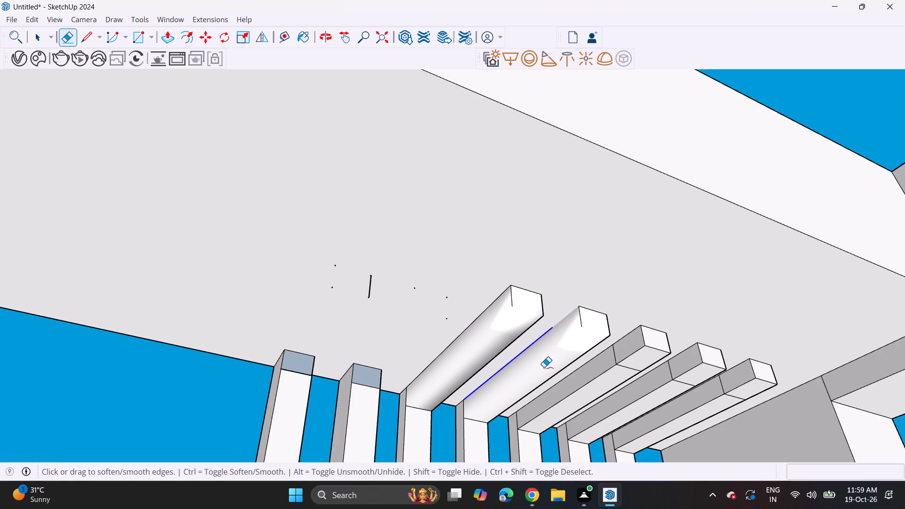
left_click_drag(544, 367, 546, 371)
Delete the stray vertical edge on the underside of the terrace beam beside the louvres.
middle_click_drag(463, 368, 904, 453)
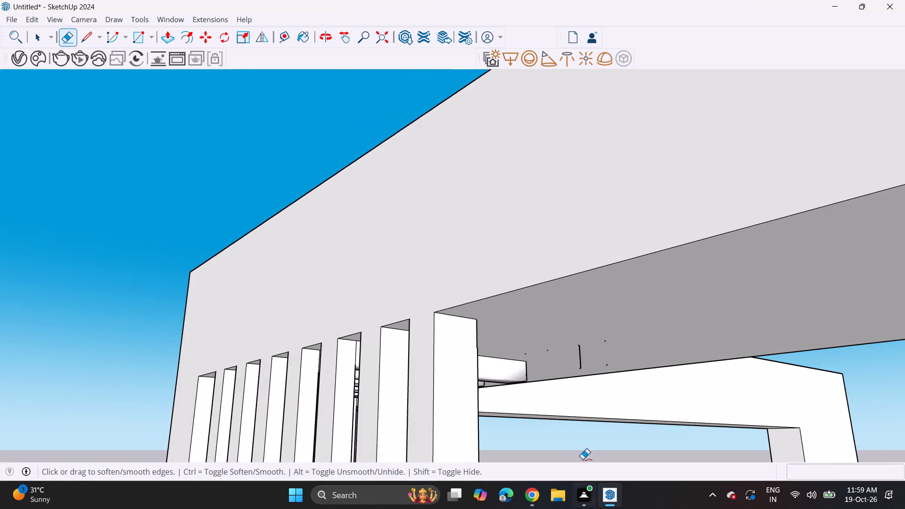
scroll(510, 345, "down", 11)
middle_click_drag(387, 350, 535, 363)
scroll(537, 361, "down", 3)
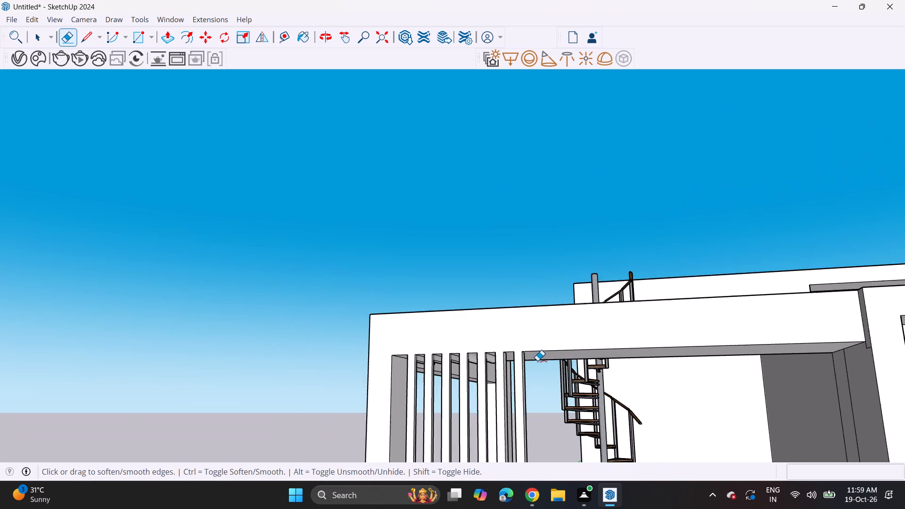
scroll(537, 361, "down", 3)
middle_click_drag(562, 374, 395, 331)
scroll(369, 326, "down", 3)
middle_click_drag(367, 334, 381, 359)
scroll(348, 315, "up", 10)
scroll(317, 291, "up", 4)
left_click_drag(287, 265, 296, 277)
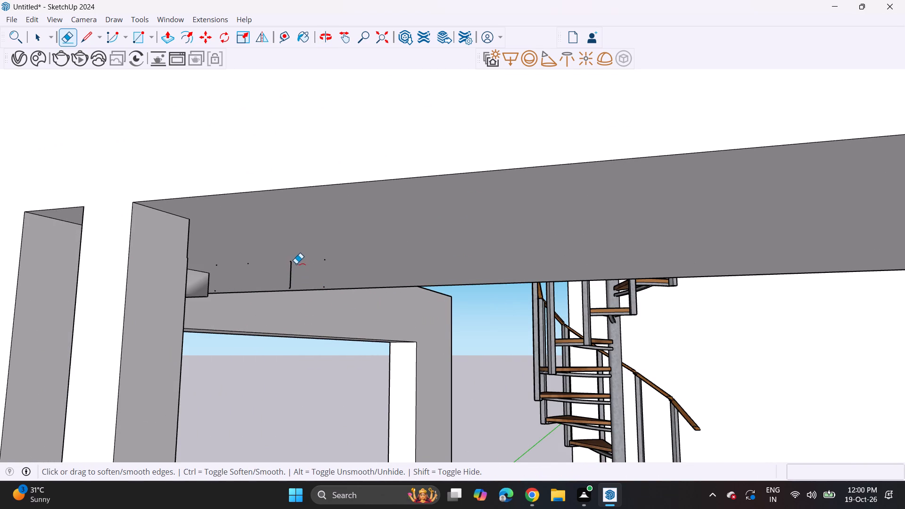
left_click_drag(36, 36, 43, 41)
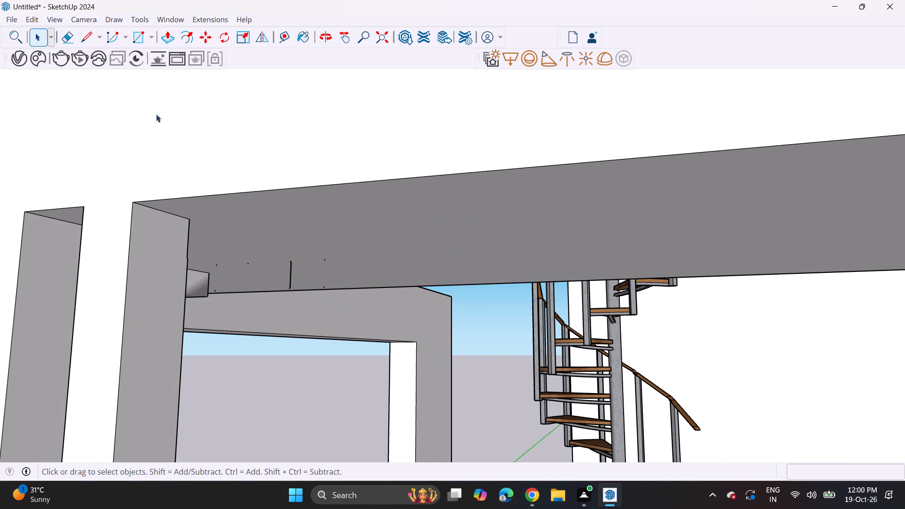
left_click_drag(279, 242, 304, 286)
left_click_drag(304, 286, 306, 291)
left_click_drag(269, 237, 304, 290)
key("Delete")
Delete the tiny stray edge fragments on the beam's underside on the staircase side of the removed vertical edge.
left_click_drag(304, 247, 335, 291)
left_click_drag(335, 291, 337, 285)
key("Delete")
left_click_drag(318, 266, 329, 286)
left_click_drag(329, 286, 329, 287)
key("Delete")
left_click_drag(319, 283, 328, 289)
left_click_drag(328, 289, 329, 289)
key("Delete")
Delete the remaining tiny stray edge fragments on the beam's underside next to the leftover block by the louvres.
left_click_drag(212, 249, 220, 295)
left_click_drag(220, 295, 264, 272)
key("Delete")
left_click_drag(213, 287, 223, 293)
key("Delete")
left_click_drag(201, 304, 217, 313)
key("Delete")
Import the potted-plant group Sem+nome (1) from Downloads and place it on the first-floor terrace.
scroll(301, 240, "down", 20)
scroll(301, 240, "down", 3)
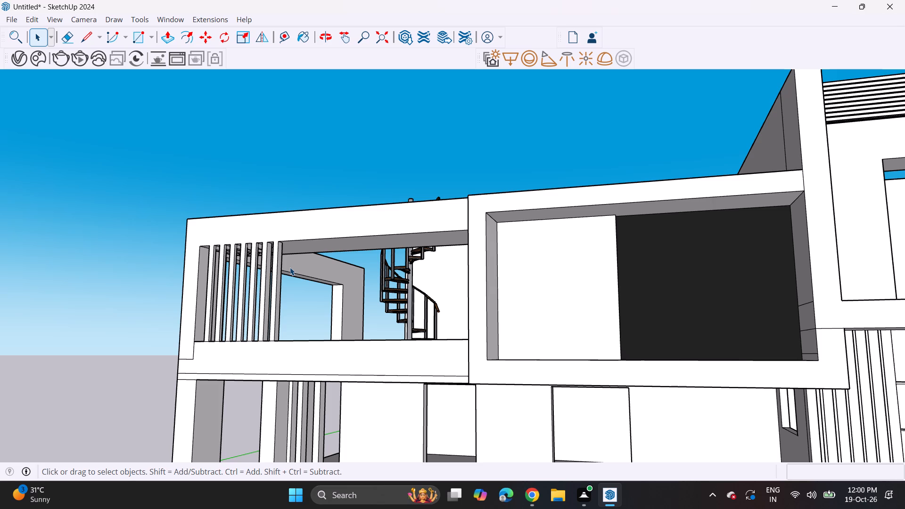
middle_click_drag(292, 307, 368, 296)
middle_click_drag(364, 302, 400, 341)
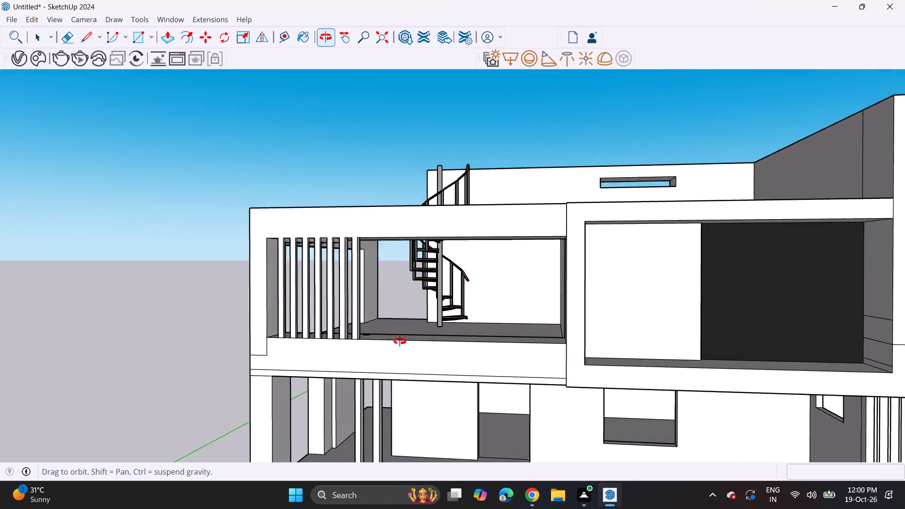
middle_click_drag(400, 341, 416, 336)
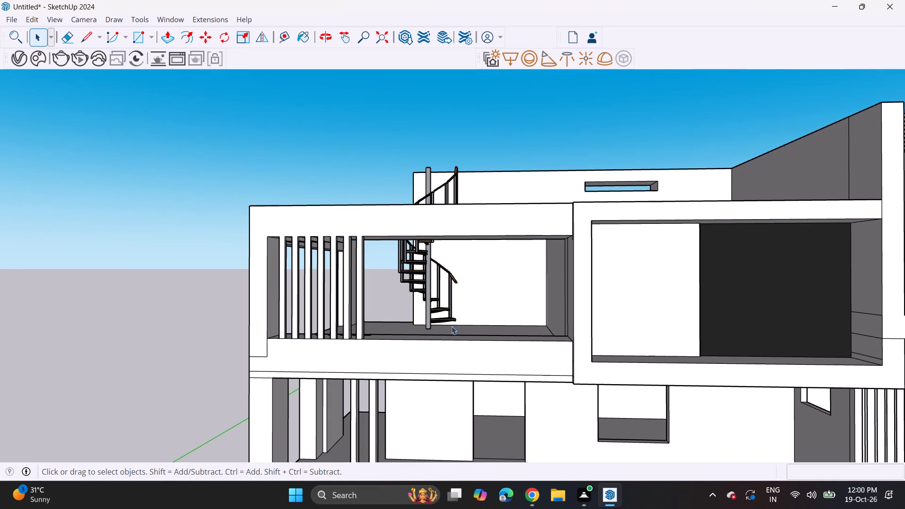
middle_click_drag(468, 327, 482, 387)
scroll(468, 327, "up", 1)
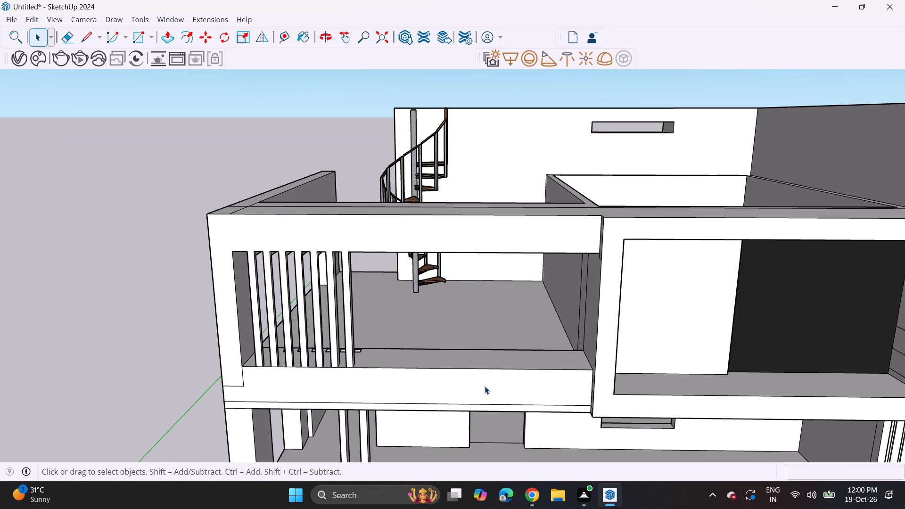
left_click(13, 22)
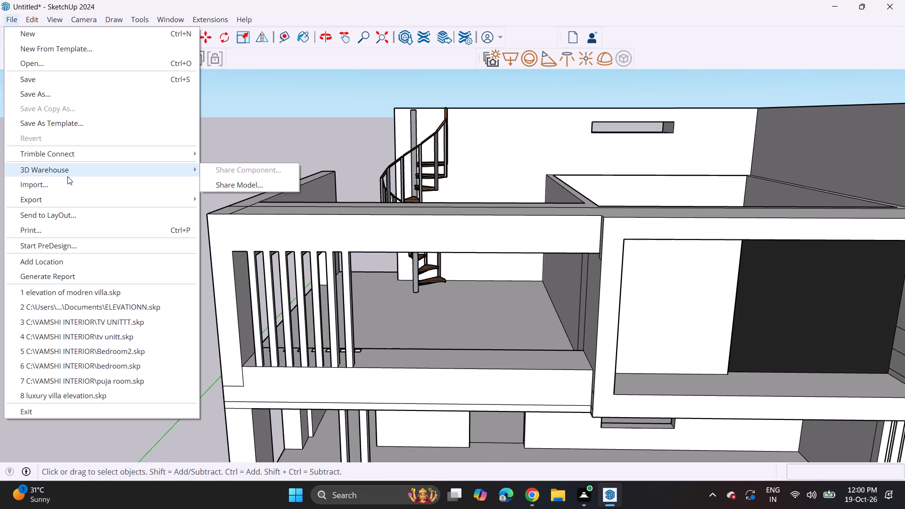
left_click(67, 181)
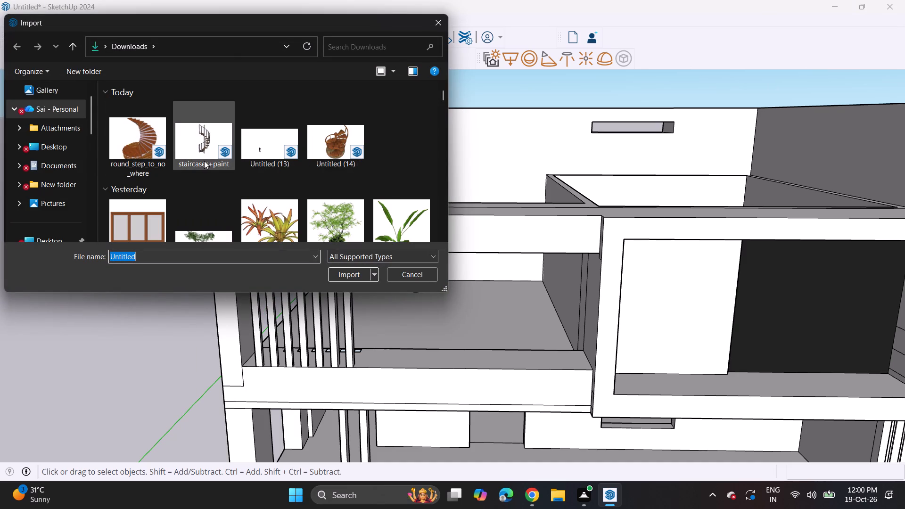
scroll(214, 171, "down", 2)
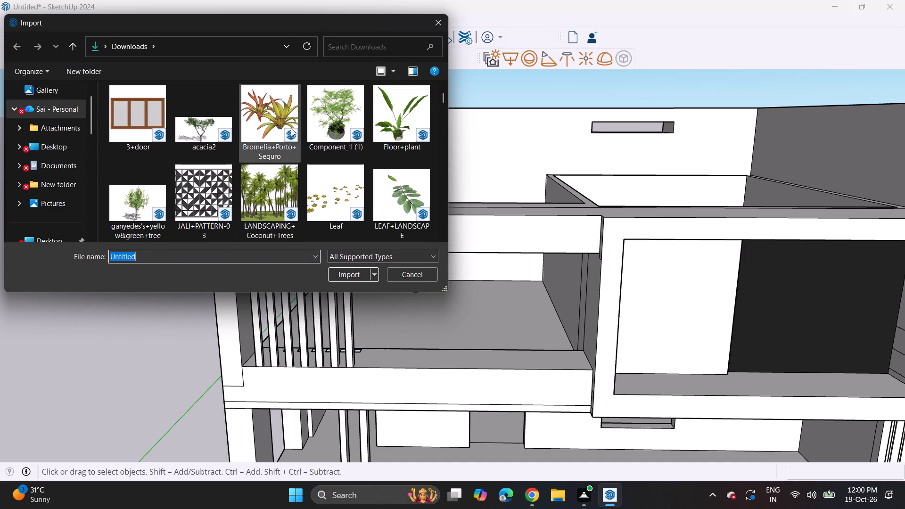
scroll(288, 139, "down", 2)
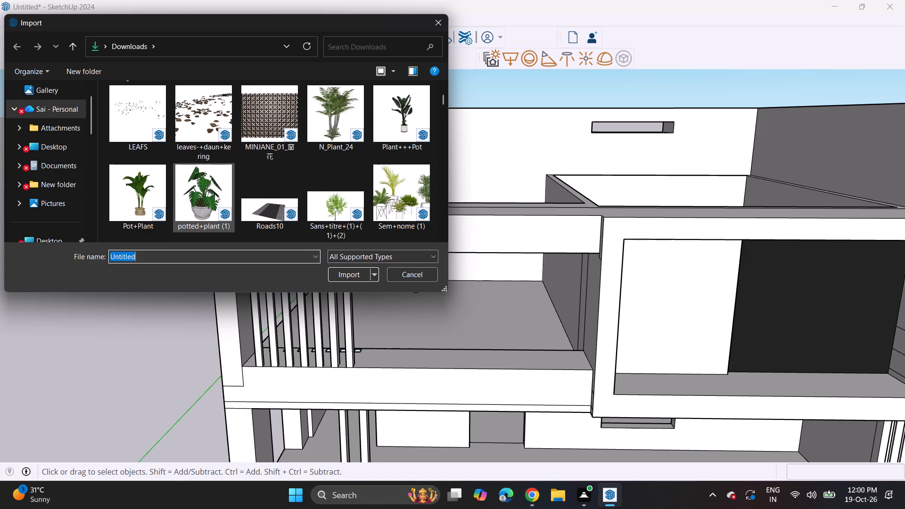
left_click(147, 204)
left_click(384, 186)
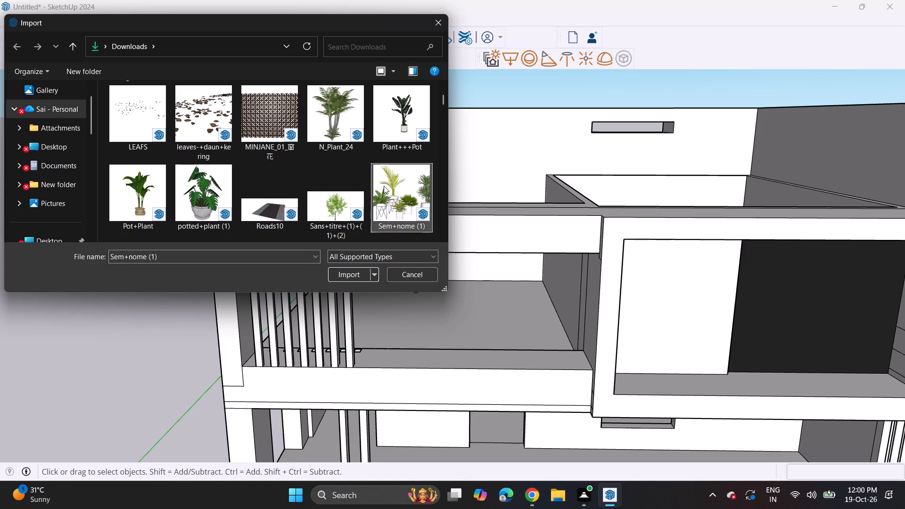
left_click(355, 277)
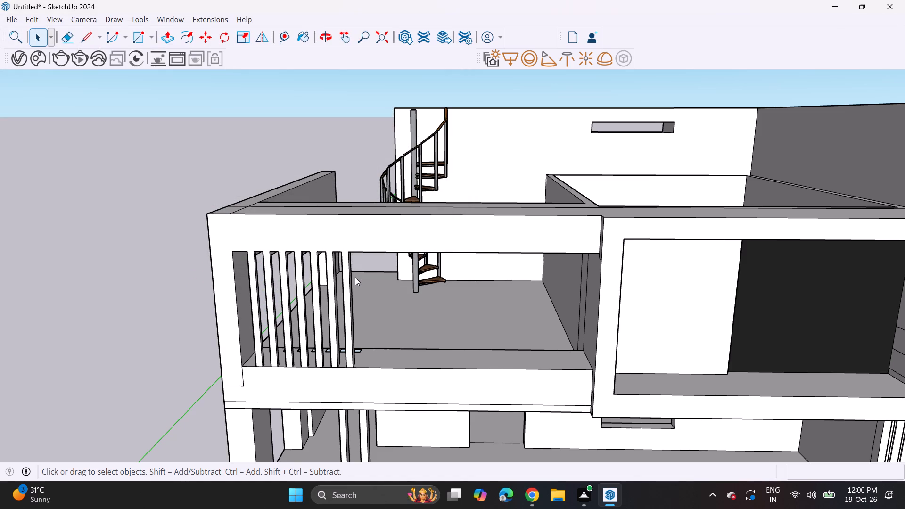
left_click(552, 272)
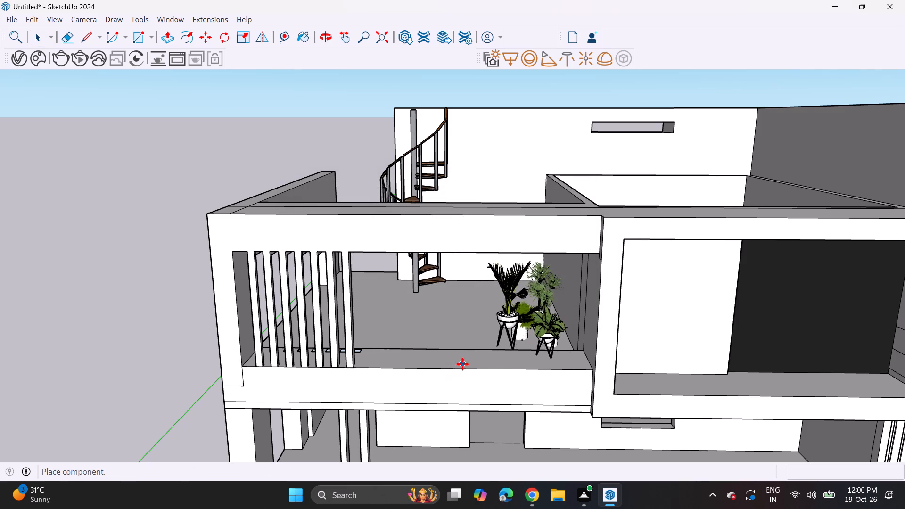
left_click(477, 362)
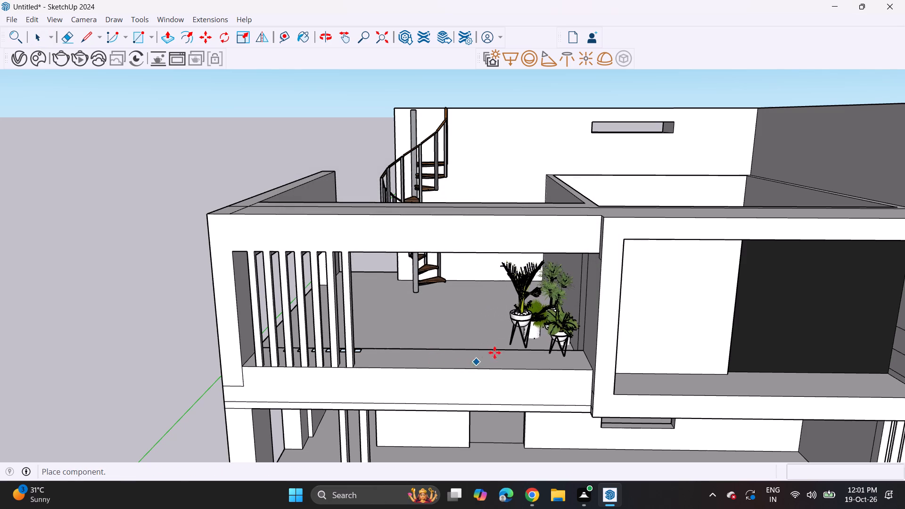
Rotate the imported plant group 90° horizontally about a point on the terrace floor.
middle_click_drag(587, 331, 711, 329)
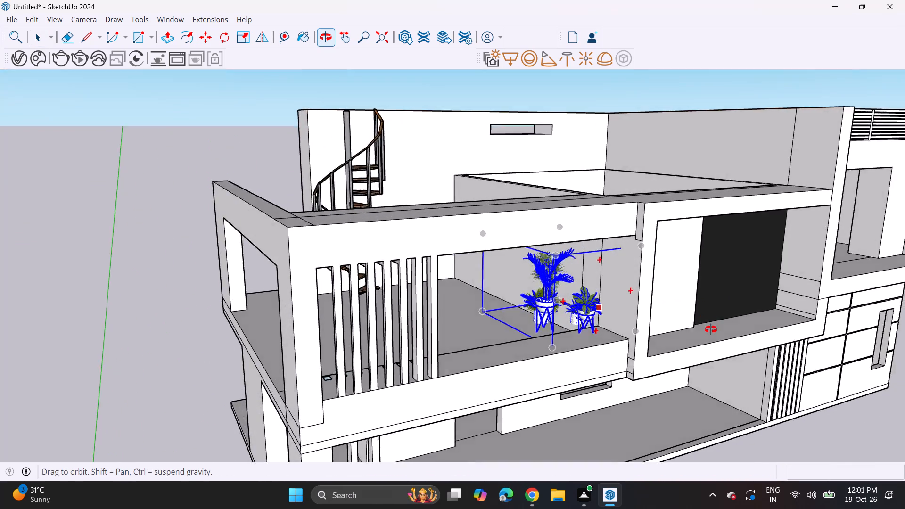
middle_click_drag(711, 329, 600, 358)
scroll(586, 348, "down", 3)
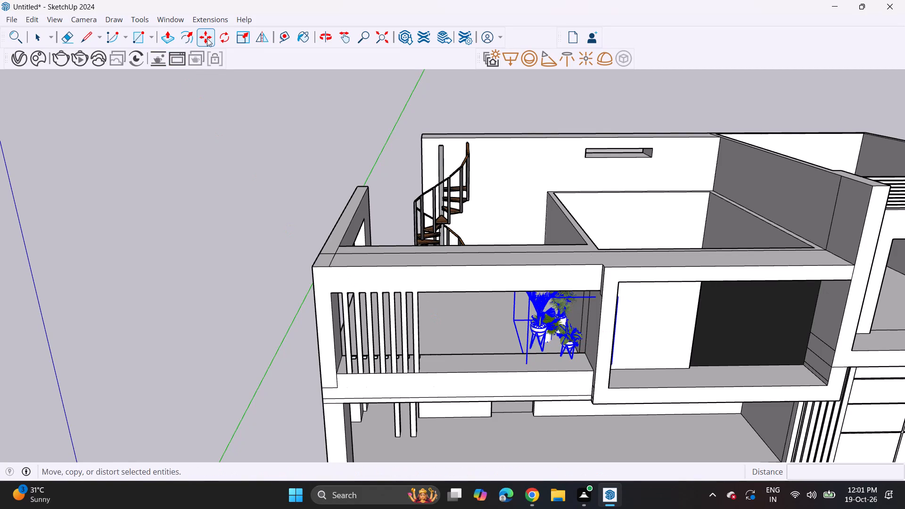
left_click(222, 33)
left_click(464, 329)
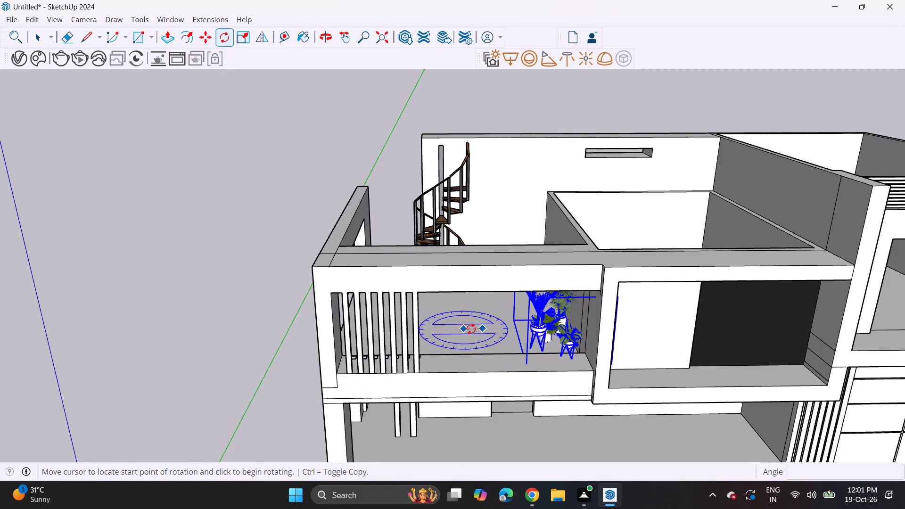
left_click(423, 334)
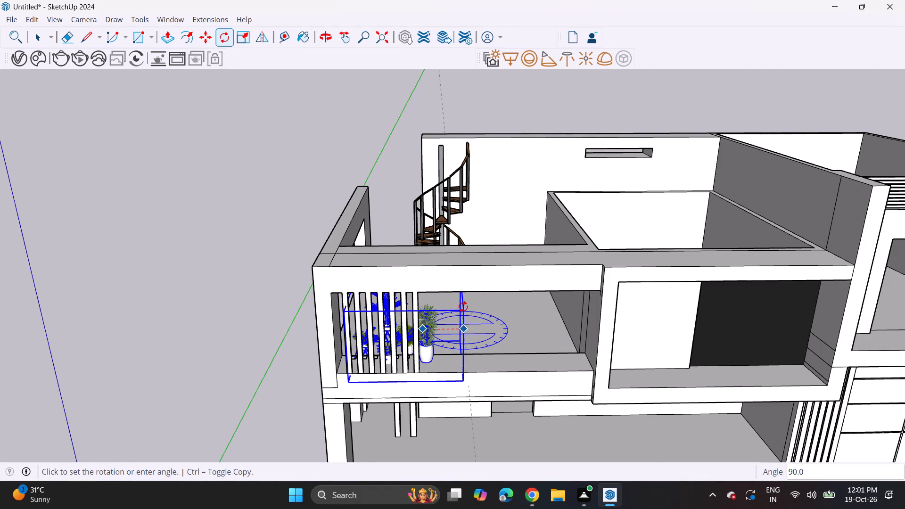
left_click(463, 307)
Move the plant group about 13' 11 13/16" along the terrace, away from the louvres towards the side wall.
left_click(208, 43)
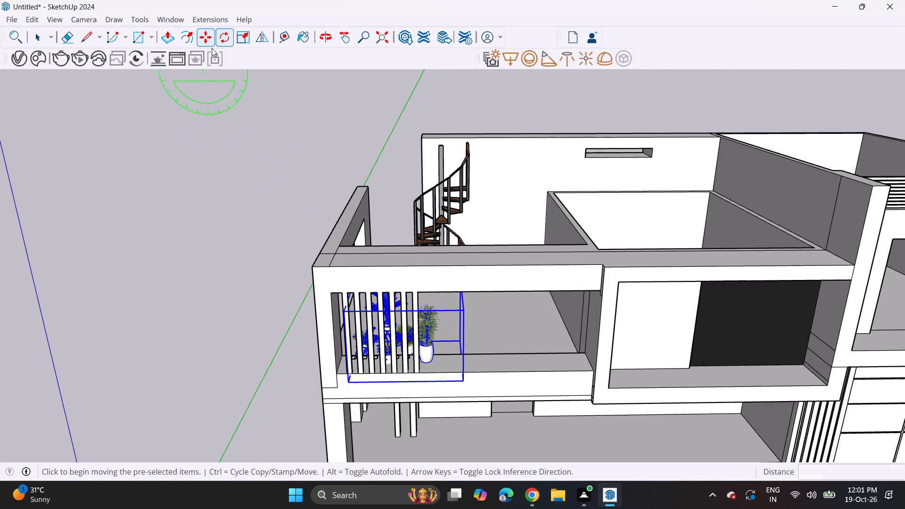
left_click(420, 344)
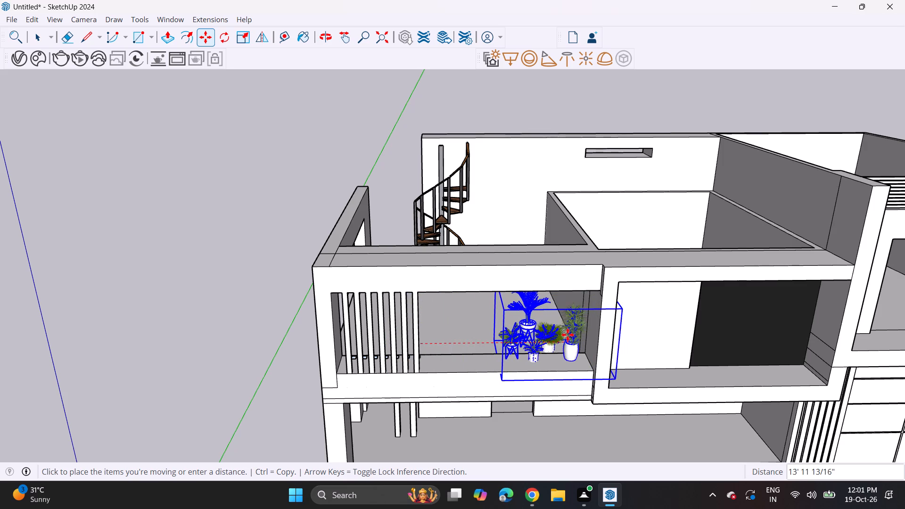
left_click(568, 335)
Move the plant group down about 1' 5 1/4" along the blue axis behind the terrace parapet, and deselect it.
middle_click_drag(559, 346, 534, 277)
scroll(552, 327, "up", 3)
middle_click_drag(541, 335, 540, 324)
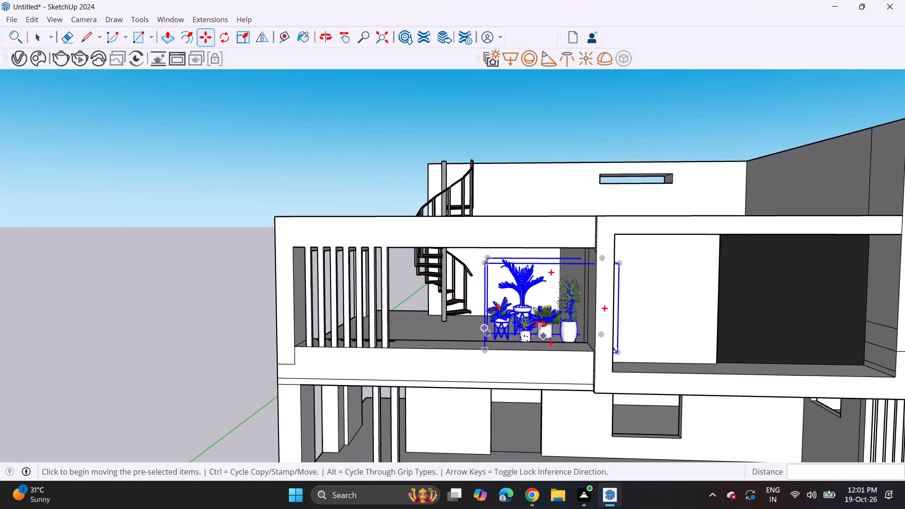
middle_click_drag(540, 324, 536, 305)
scroll(538, 307, "up", 3)
left_click(533, 314)
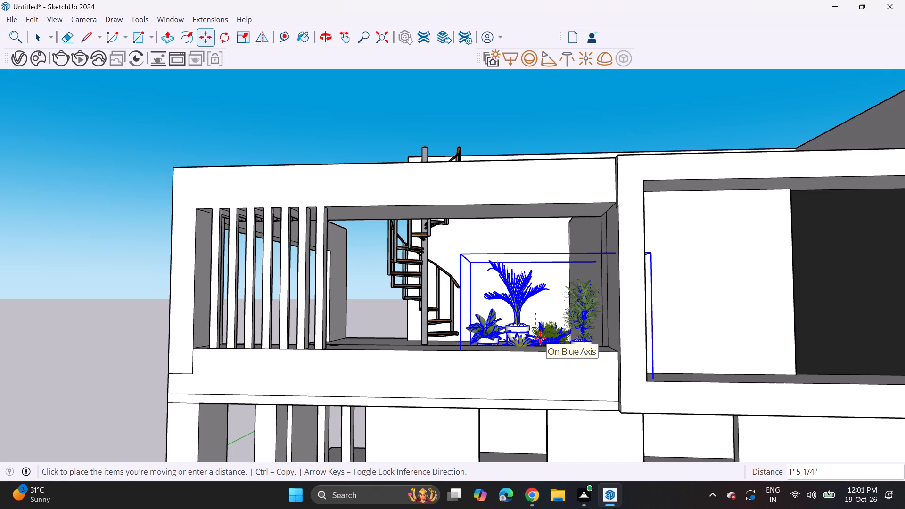
left_click(540, 337)
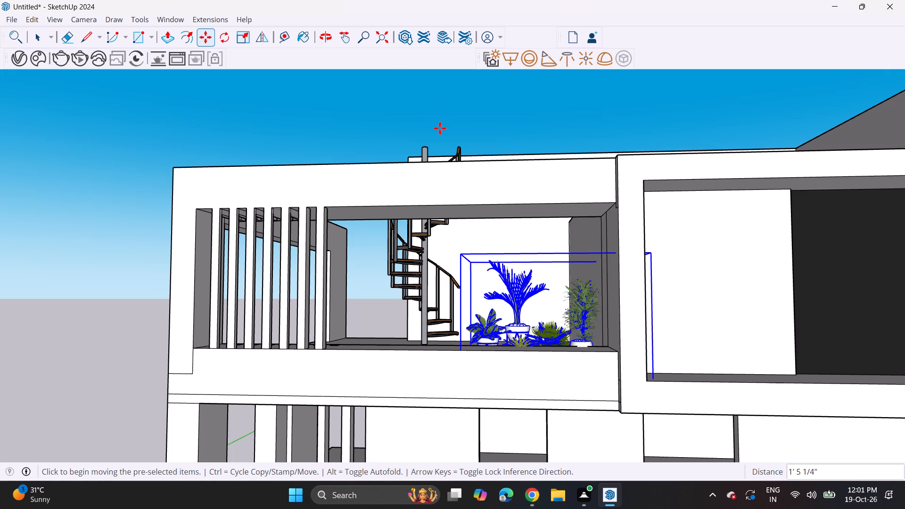
key("space")
left_click(441, 129)
middle_click_drag(436, 230, 477, 248)
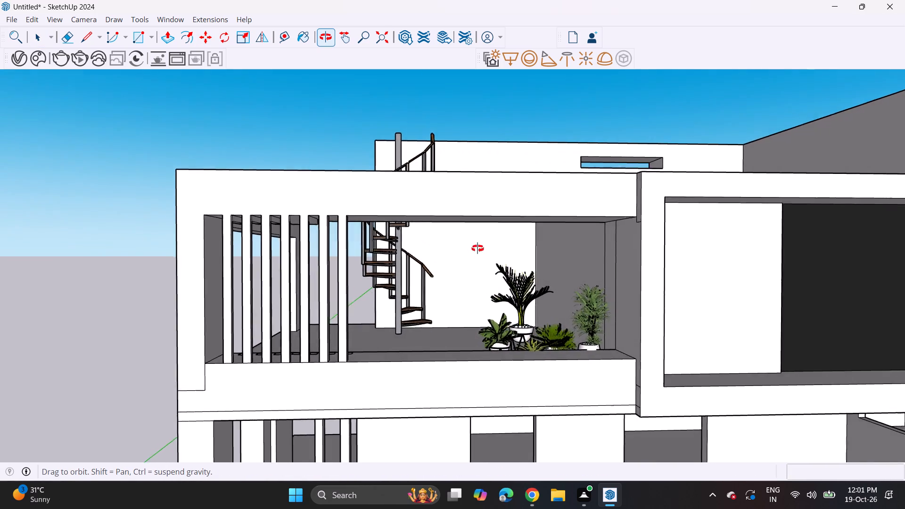
Import the Floor+plant model from Downloads and place it on the first-floor terrace edge beside the plant group.
middle_click_drag(477, 248, 452, 253)
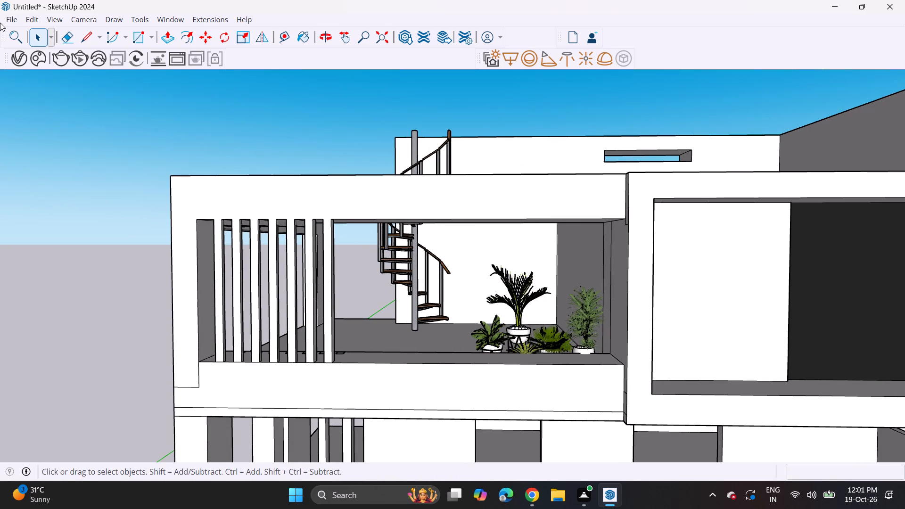
left_click(14, 17)
left_click(27, 187)
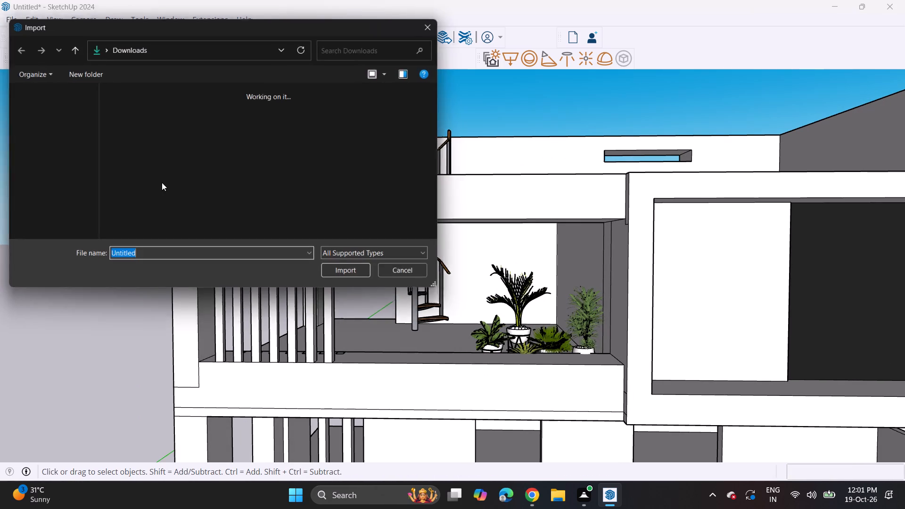
scroll(240, 173, "down", 1)
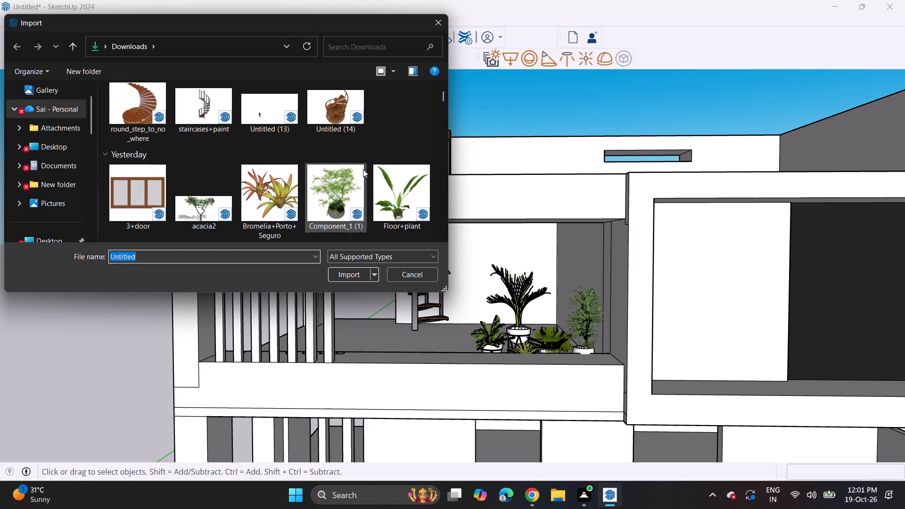
left_click(383, 182)
left_click(361, 278)
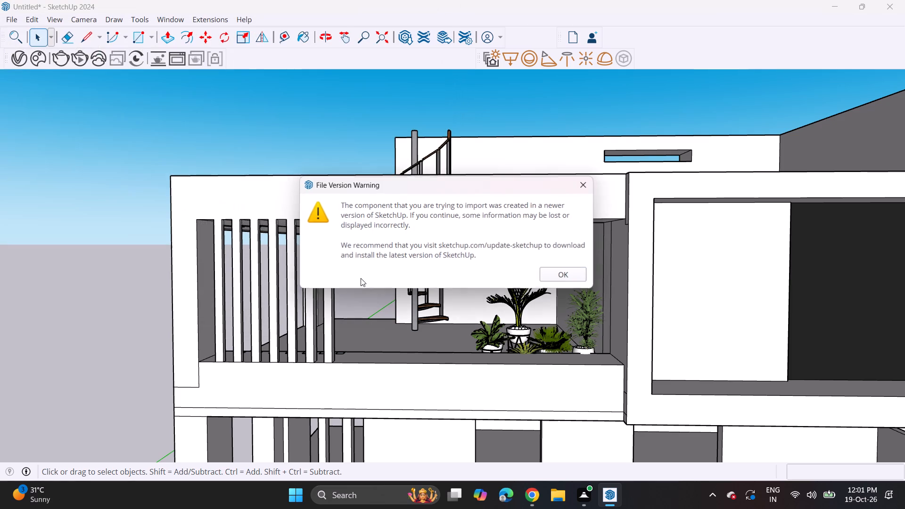
left_click(543, 274)
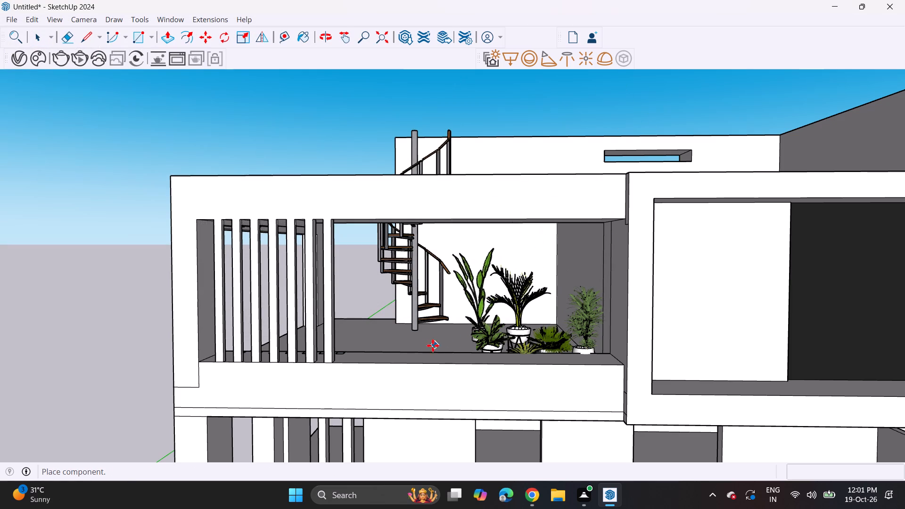
left_click(390, 356)
Move the tall floor plant down behind the terrace parapet, close to the existing plant group, and deselect it.
left_click(457, 307)
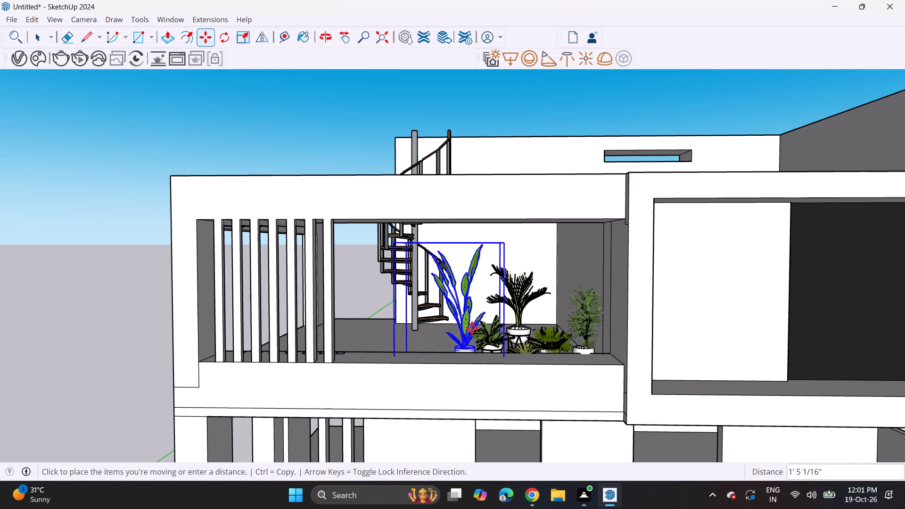
left_click(468, 328)
key("space")
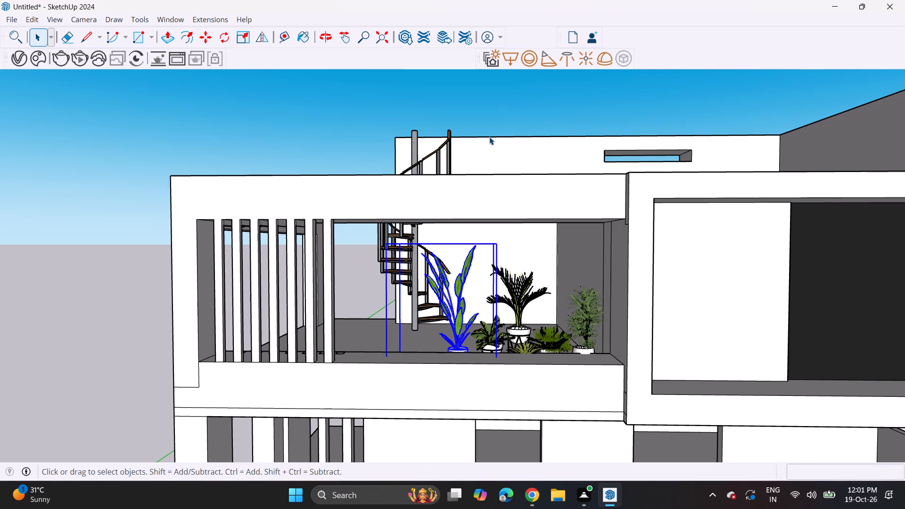
left_click(489, 137)
Import the Pot+Plant model from Downloads and place it at the midpoint on the terrace edge beside the tall floor plant.
left_click(14, 14)
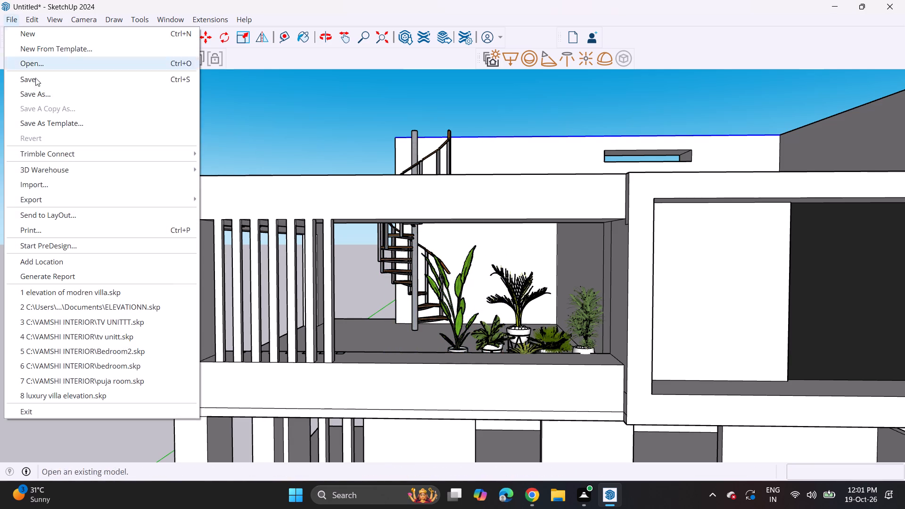
left_click(62, 178)
scroll(297, 205, "down", 5)
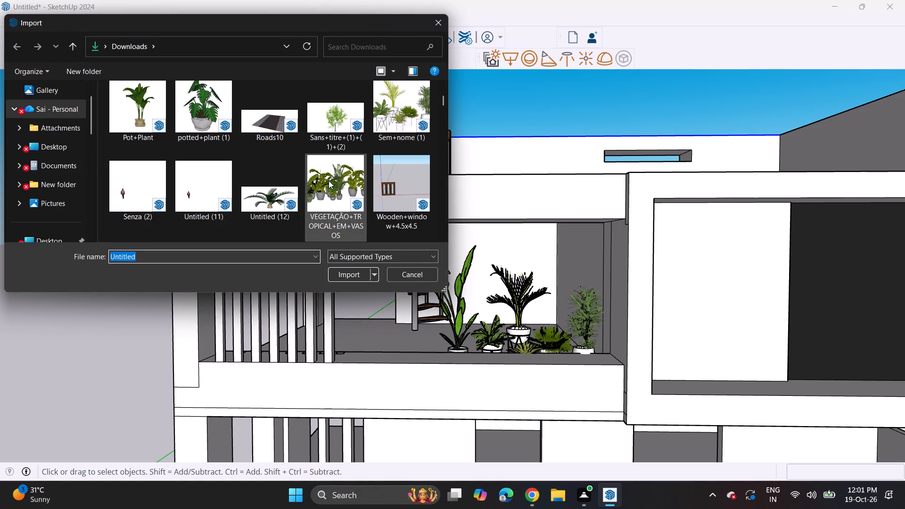
left_click(154, 117)
left_click(339, 270)
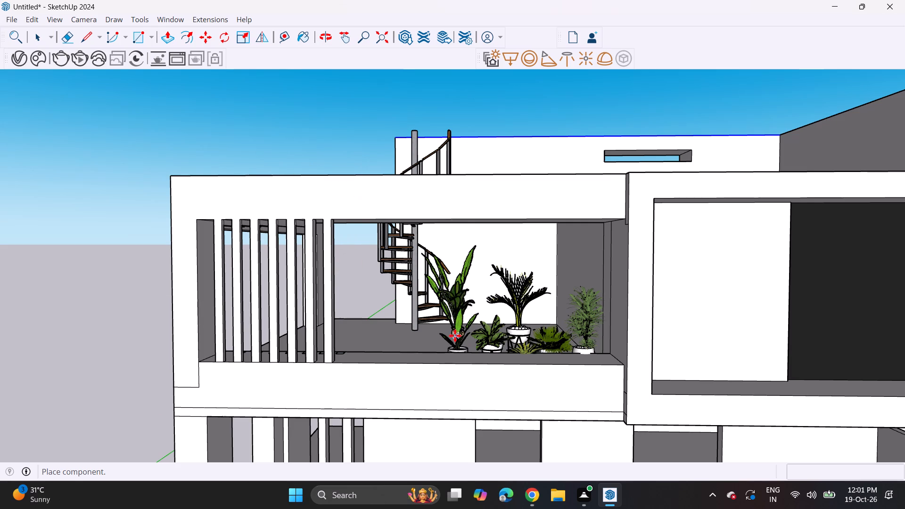
left_click(420, 353)
Move the small potted plant about 2' 6" across the terrace floor, next to the tall floor plant's pot.
middle_click_drag(432, 337, 411, 383)
scroll(436, 353, "up", 4)
left_click(437, 352)
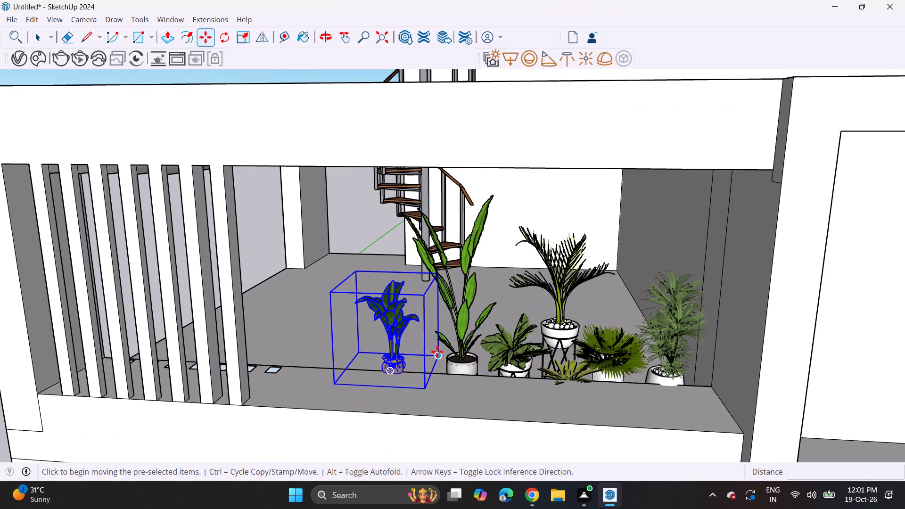
left_click(457, 349)
middle_click_drag(417, 361, 442, 312)
middle_click_drag(403, 330, 550, 339)
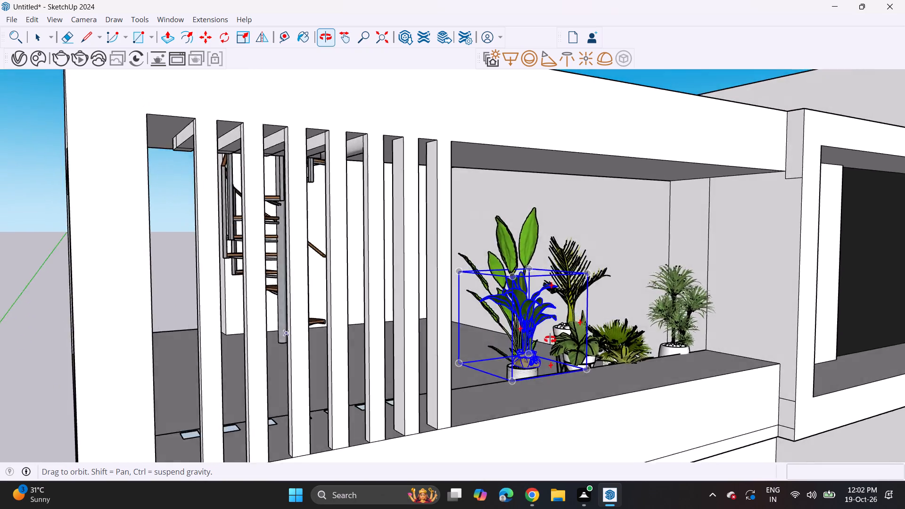
middle_click_drag(550, 339, 772, 344)
left_click(616, 345)
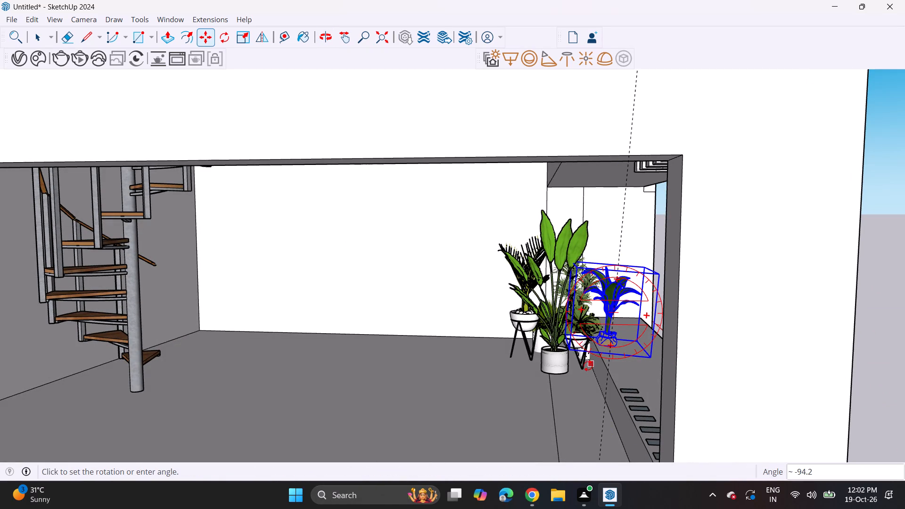
key("Escape")
left_click(608, 335)
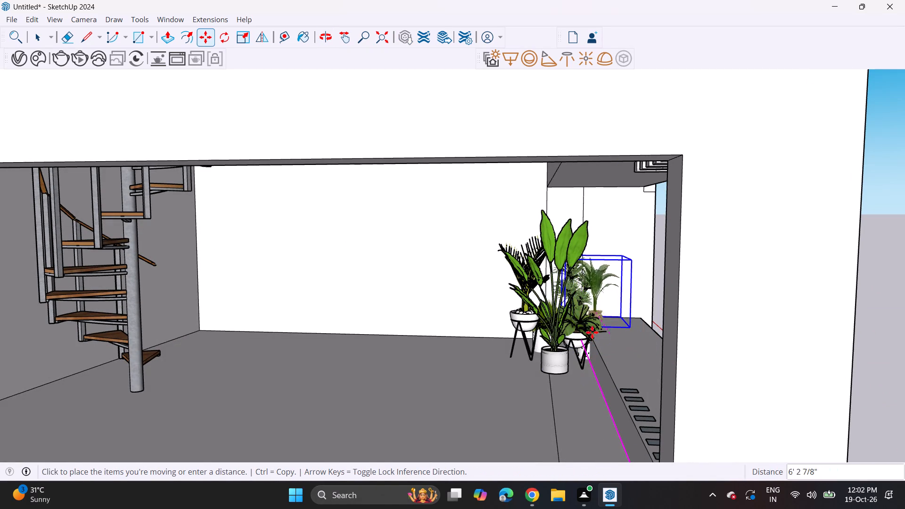
left_click(577, 380)
Scale the small potted plant up uniformly by a factor of about 1.76.
middle_click_drag(628, 336, 297, 328)
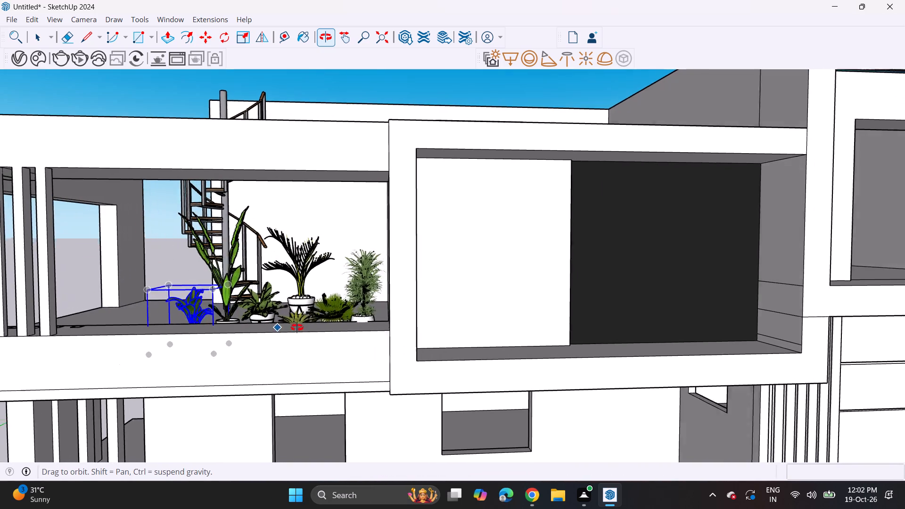
middle_click_drag(297, 328, 298, 328)
left_click(248, 36)
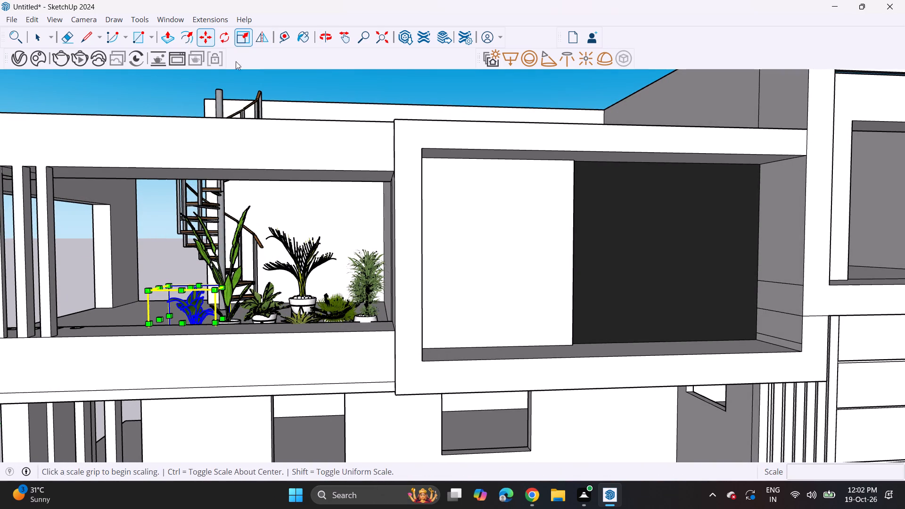
left_click(148, 287)
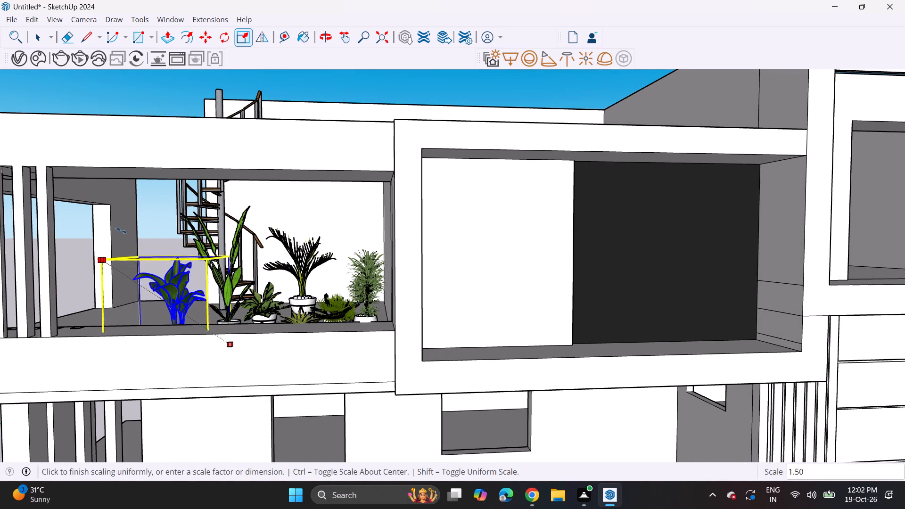
left_click(107, 202)
Move the enlarged potted plant about 1' 2 5/8" along the terrace towards the tall floor plant.
left_click(208, 40)
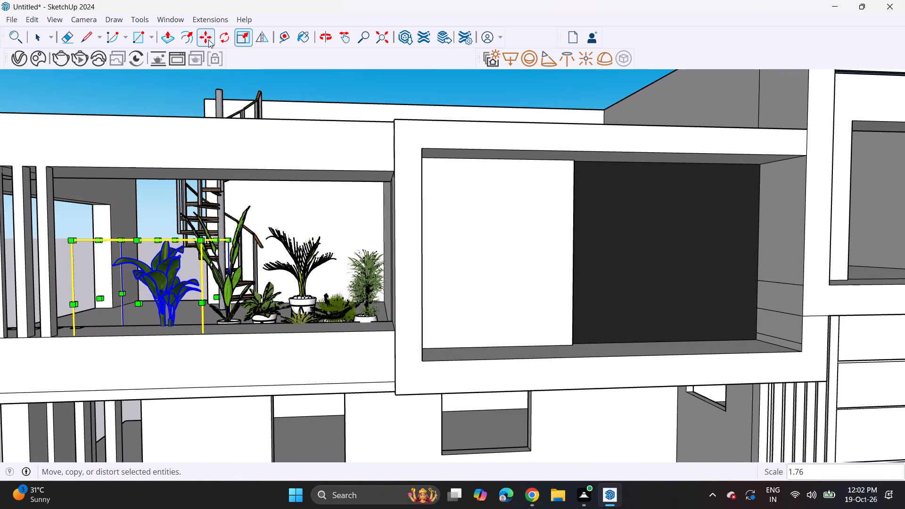
key("Escape")
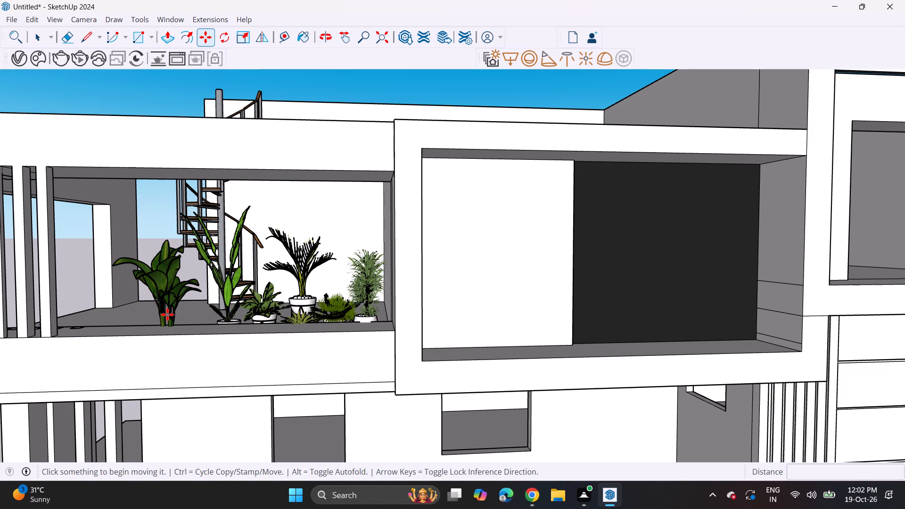
left_click(172, 297)
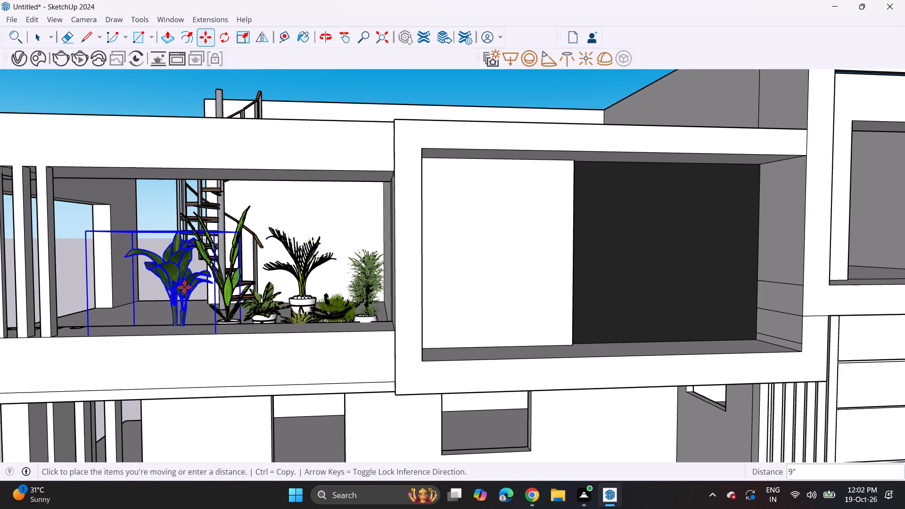
left_click(198, 295)
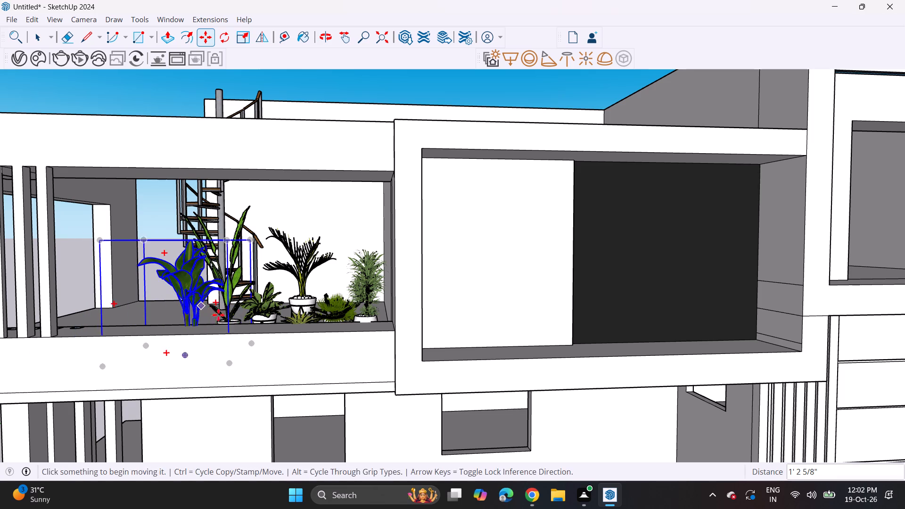
Shift the enlarged potted plant slightly back from the parapet onto the terrace floor, and deselect it.
middle_click_drag(221, 315, 325, 359)
scroll(275, 369, "up", 2)
left_click(283, 378)
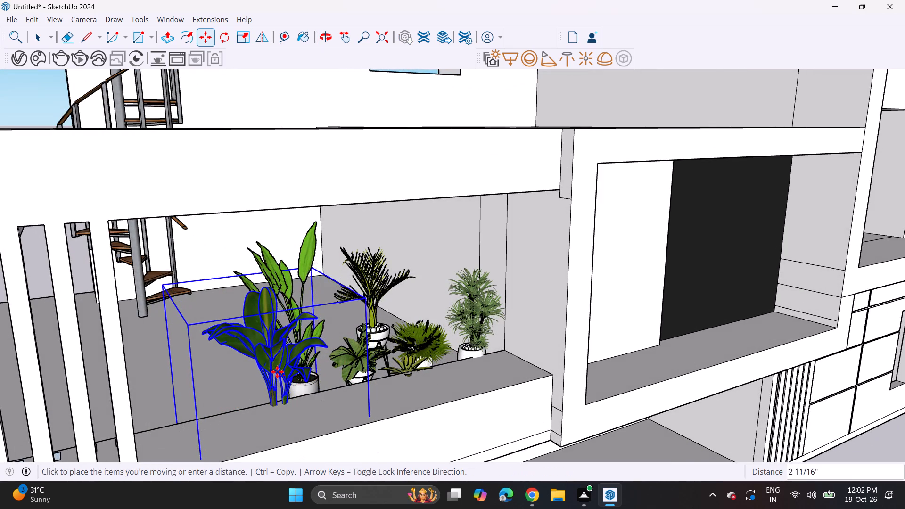
left_click(273, 366)
key("space")
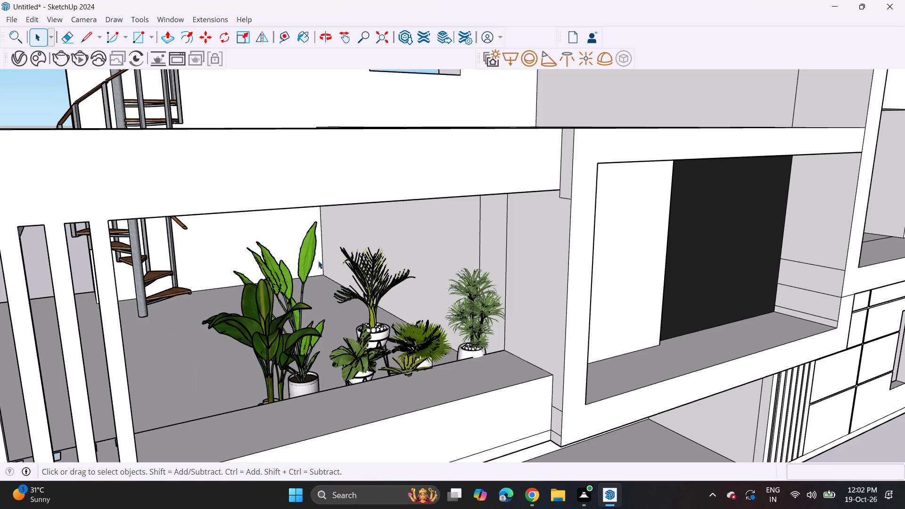
Import the N_Plant_24 palm from Downloads and place it by the first-floor terrace.
middle_click_drag(334, 300, 247, 254)
scroll(214, 238, "down", 5)
middle_click_drag(209, 251, 279, 277)
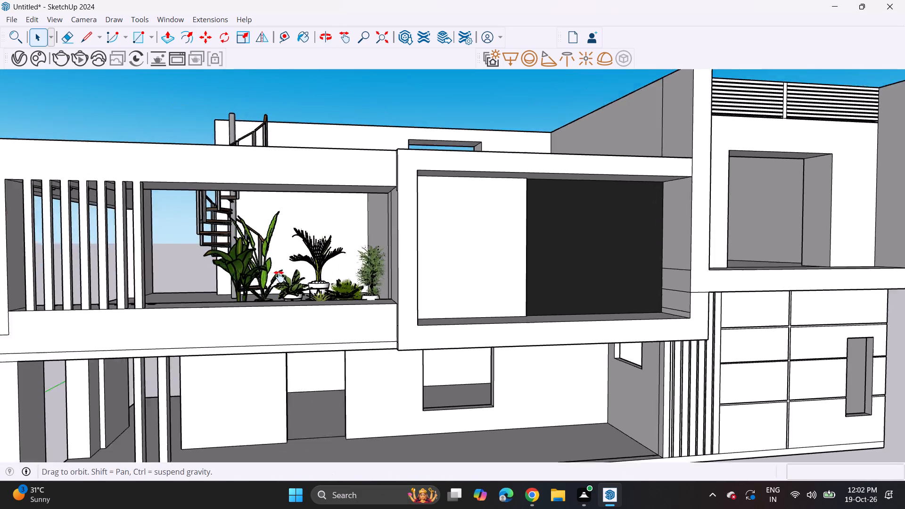
middle_click_drag(279, 277, 299, 289)
middle_click_drag(302, 291, 264, 291)
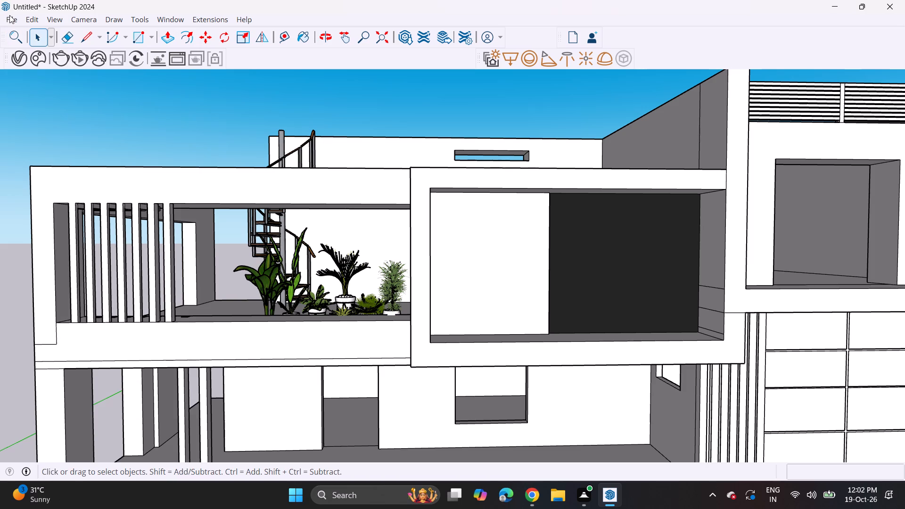
left_click(9, 15)
left_click(49, 187)
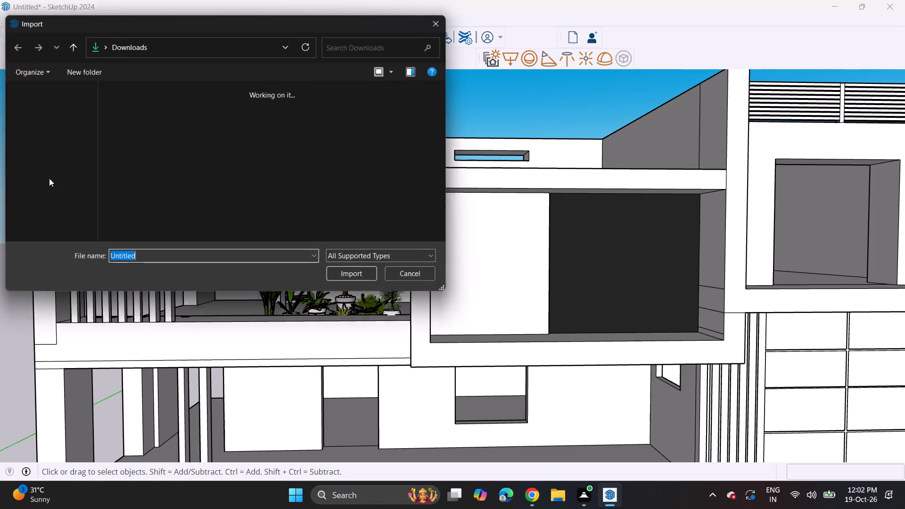
scroll(218, 183, "down", 3)
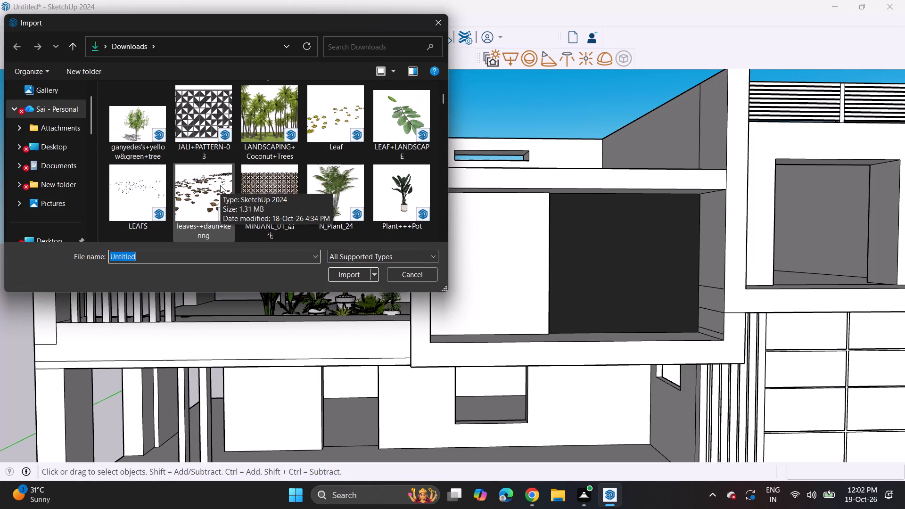
left_click(331, 193)
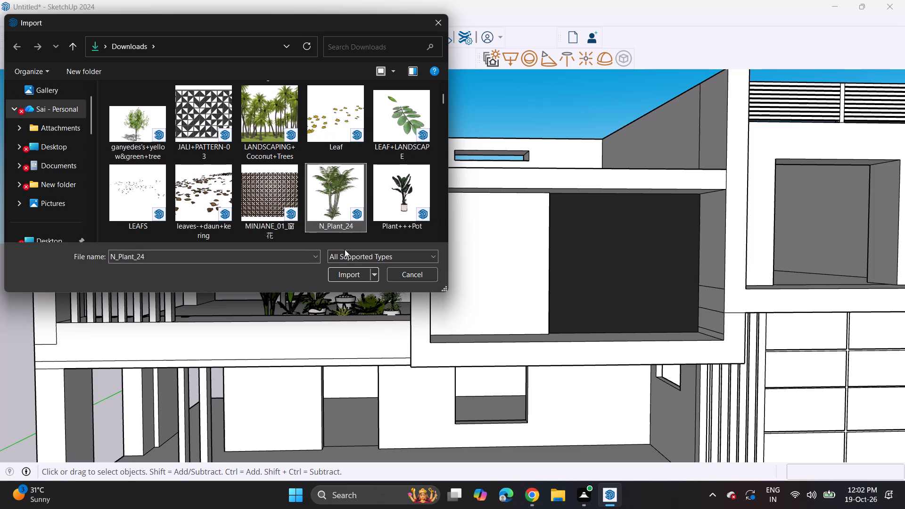
scroll(343, 195, "down", 2)
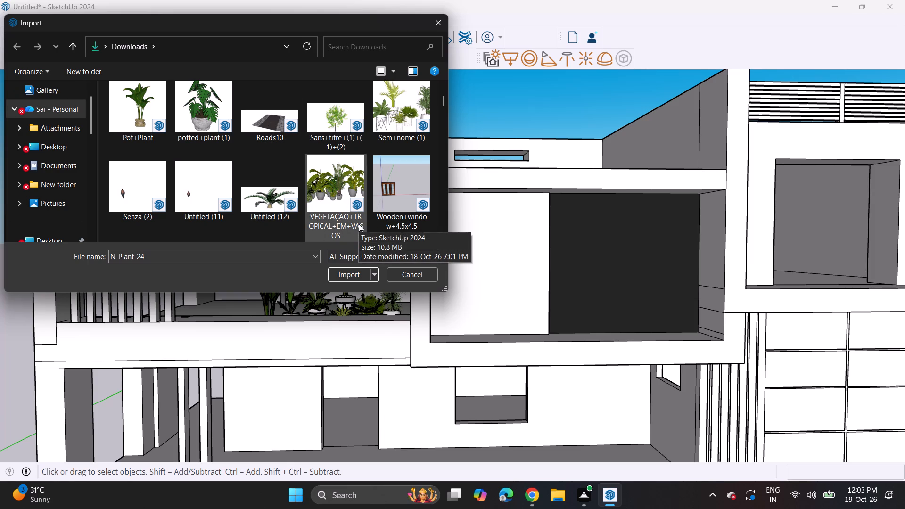
scroll(359, 224, "down", 1)
scroll(354, 201, "up", 1)
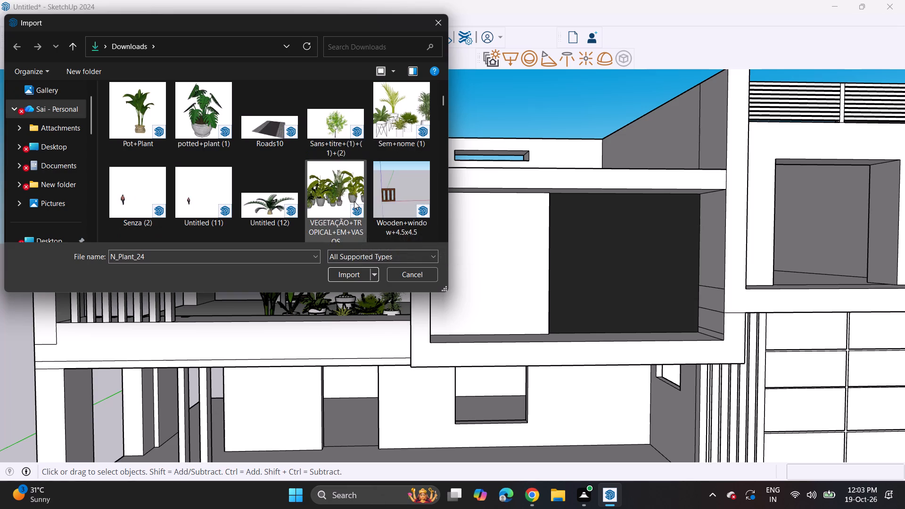
scroll(354, 201, "up", 4)
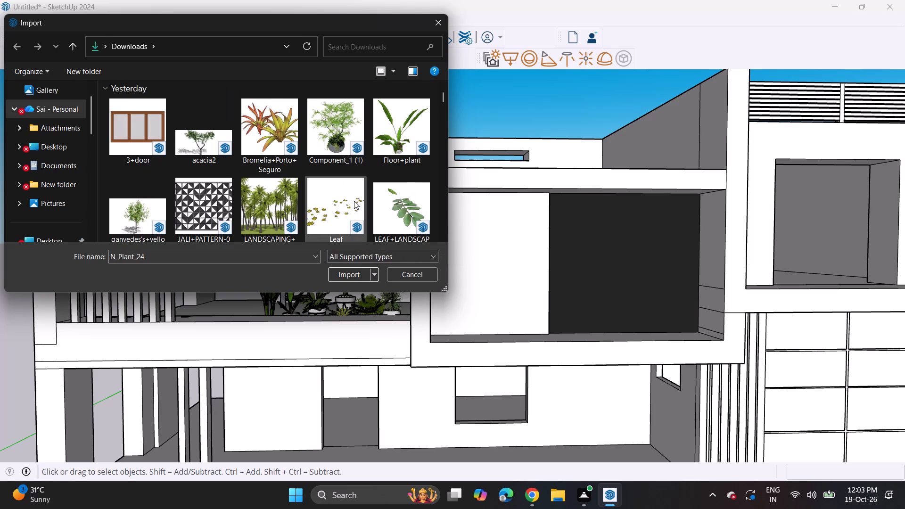
left_click(349, 276)
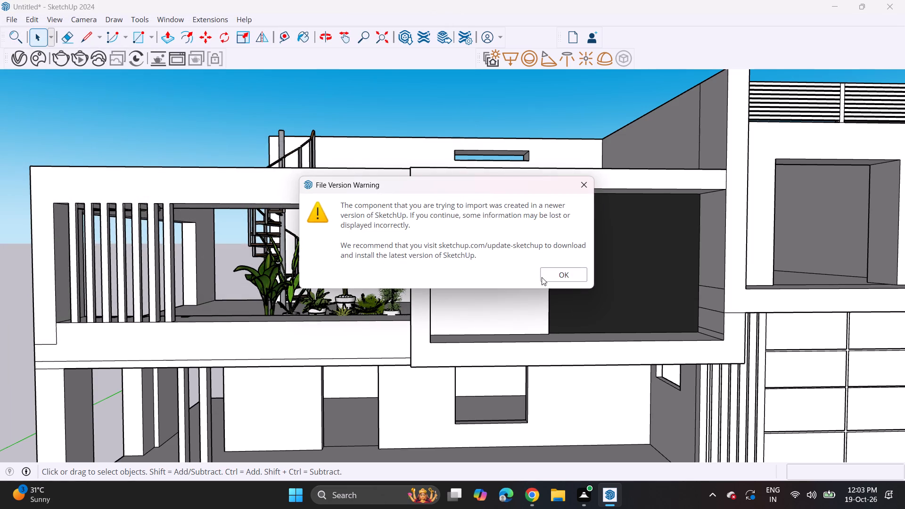
left_click(542, 277)
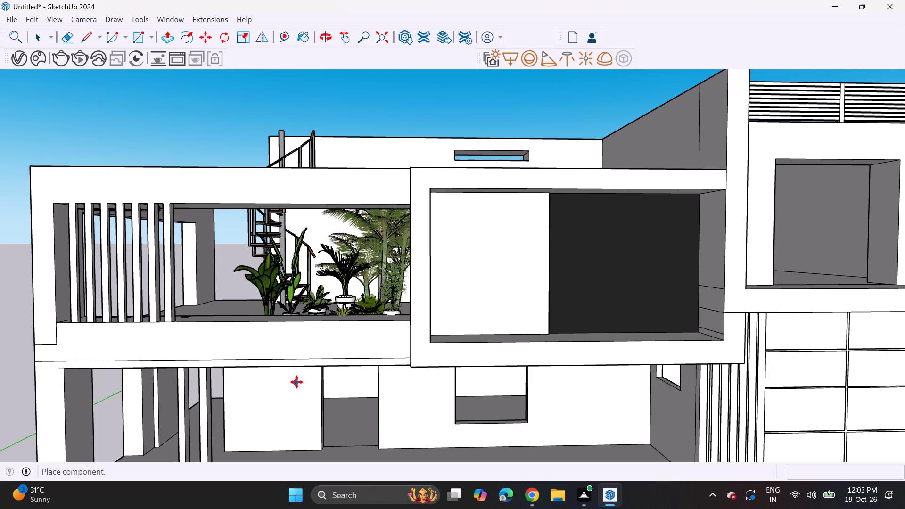
left_click(300, 366)
Scale the newly placed N_Plant_24 palm down uniformly to a factor of about 0.54 so it fits the first-floor terrace opening.
left_click(238, 43)
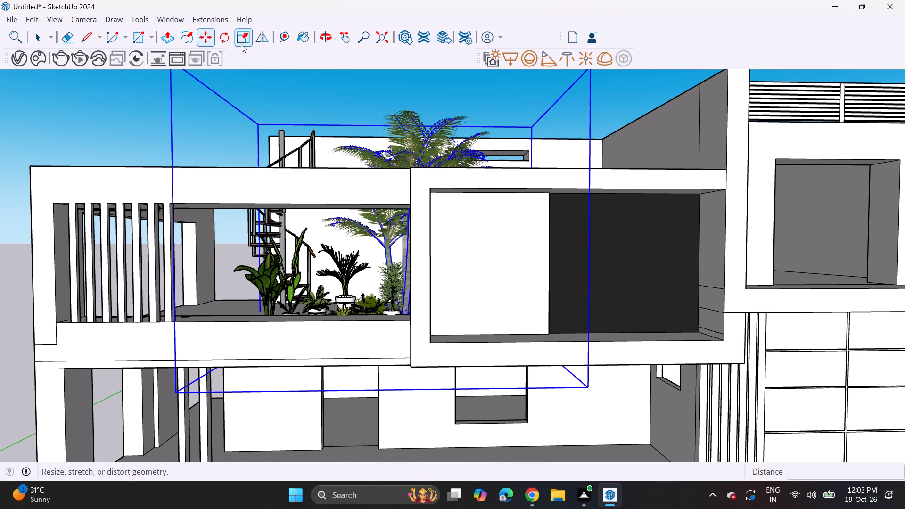
scroll(607, 127, "down", 3)
middle_click_drag(602, 130, 613, 167, "shift")
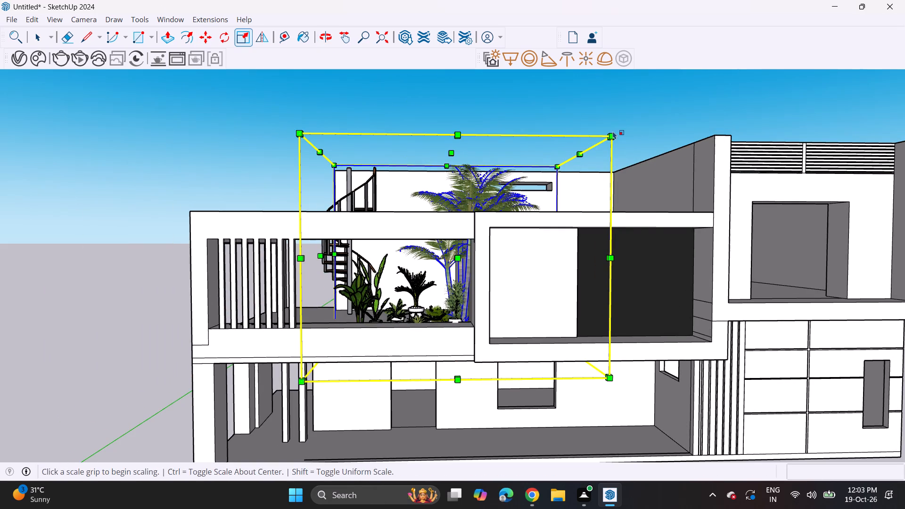
left_click(611, 140)
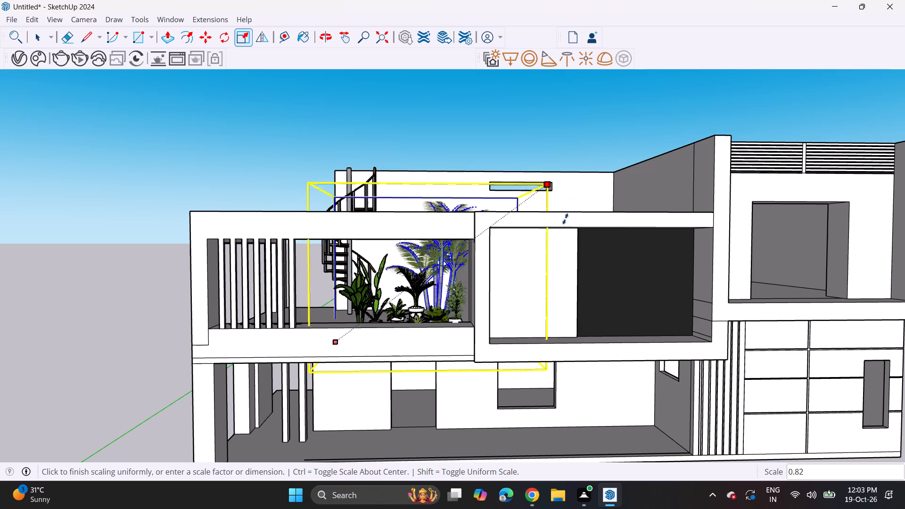
left_click(496, 296)
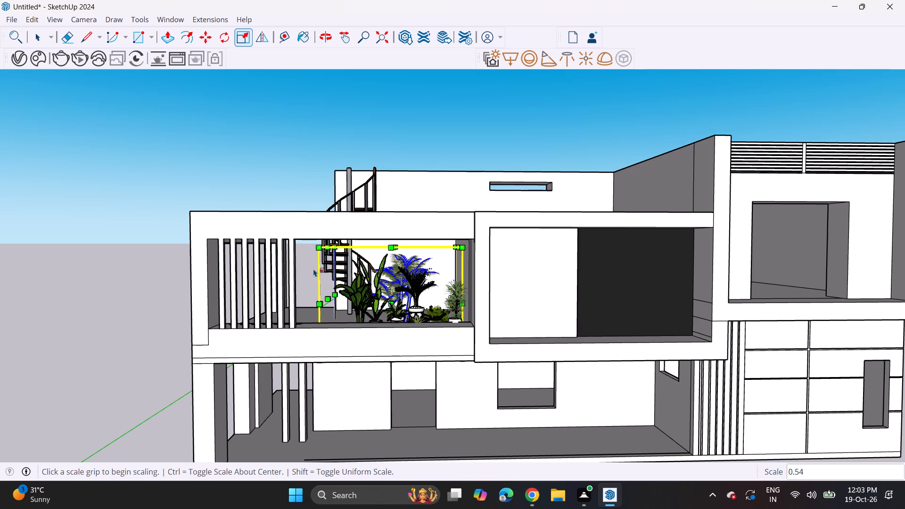
Move the scaled-down palm along the terrace towards the side wall beside the tall leafy potted plant, and deselect it.
key("m")
left_click(398, 263)
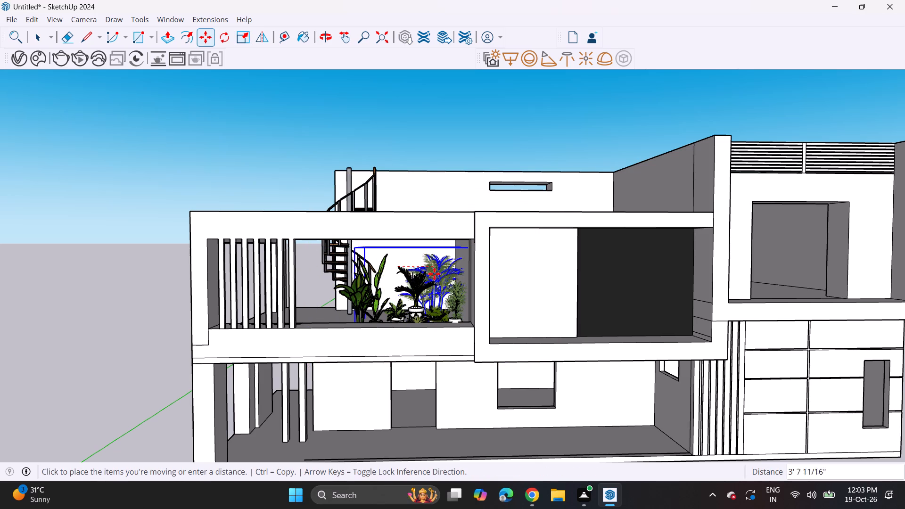
left_click(443, 268)
key("space")
left_click(429, 150)
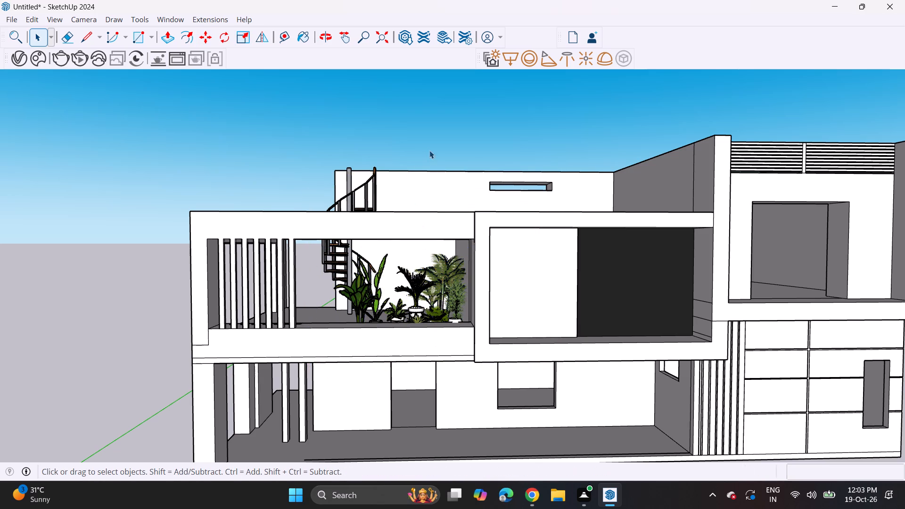
Move the palm forward across the terrace floor towards the front parapet, directly behind the potted plants, and deselect it.
middle_click_drag(428, 189, 438, 278)
middle_click_drag(430, 243, 510, 411)
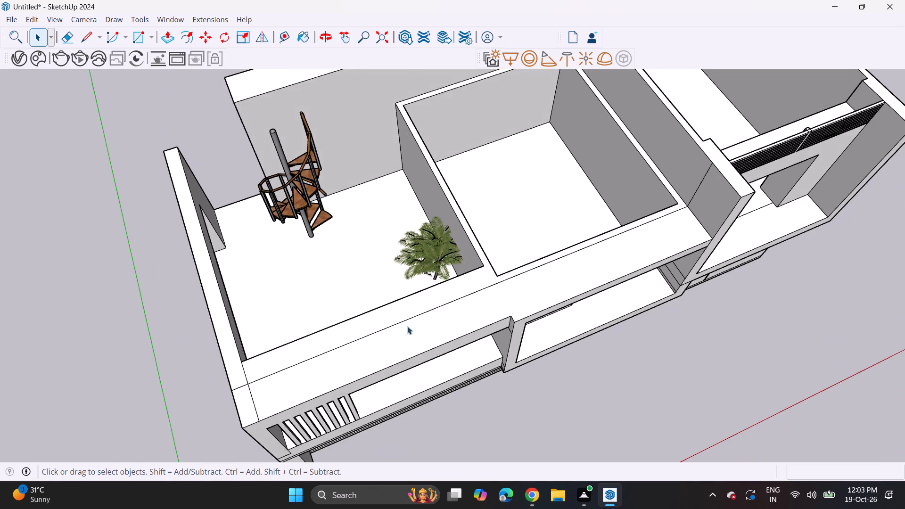
scroll(422, 239, "up", 5)
middle_click_drag(397, 247, 648, 228)
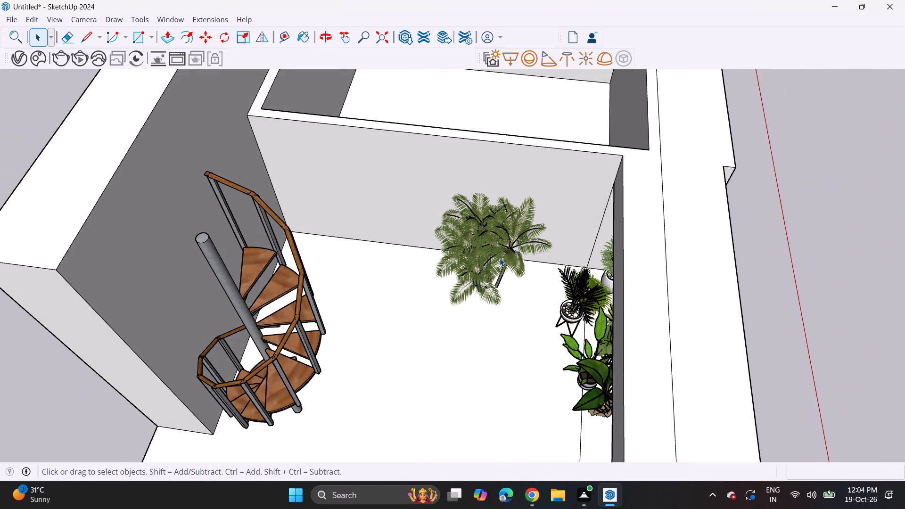
left_click(500, 258)
left_click(207, 41)
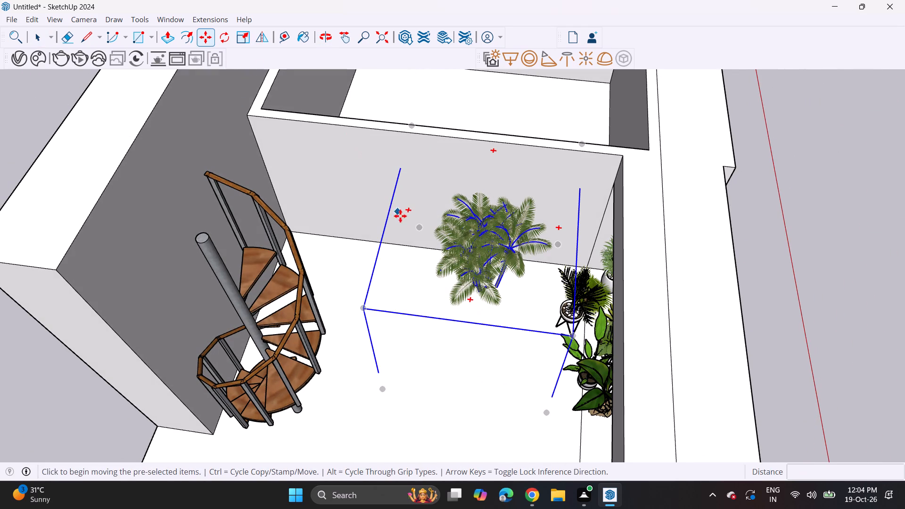
left_click(451, 269)
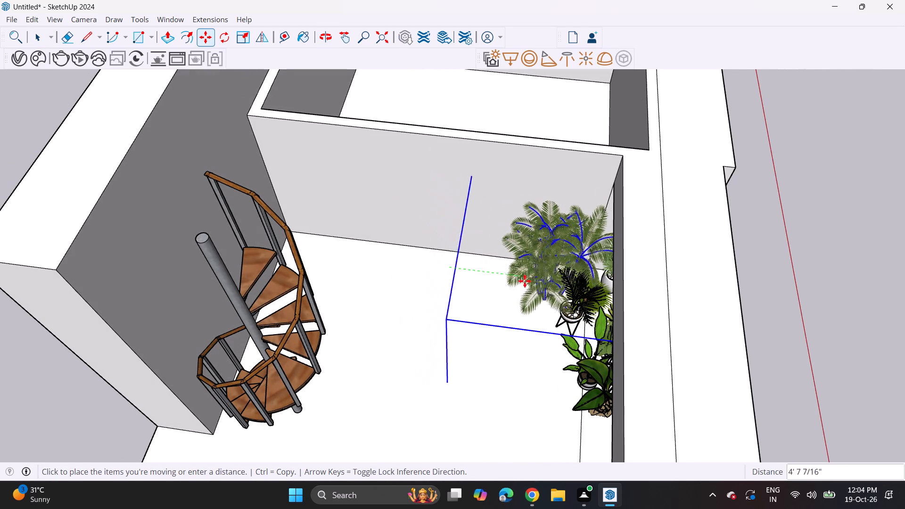
left_click(535, 284)
middle_click_drag(620, 247, 296, 44)
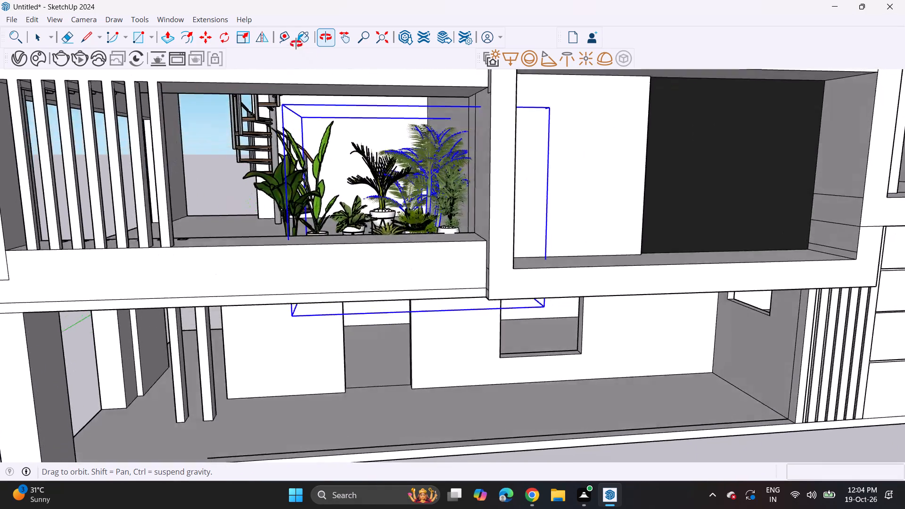
middle_click_drag(296, 44, 282, 43)
key("space")
left_click(226, 149)
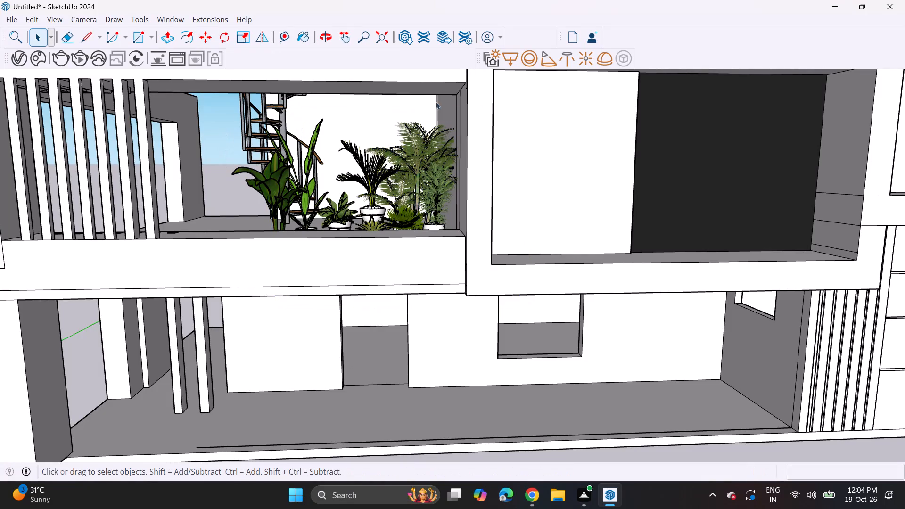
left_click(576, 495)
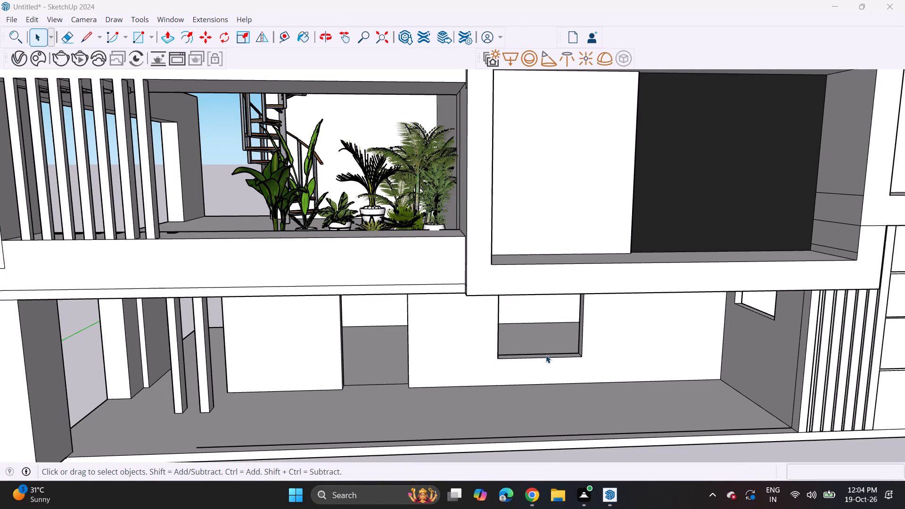
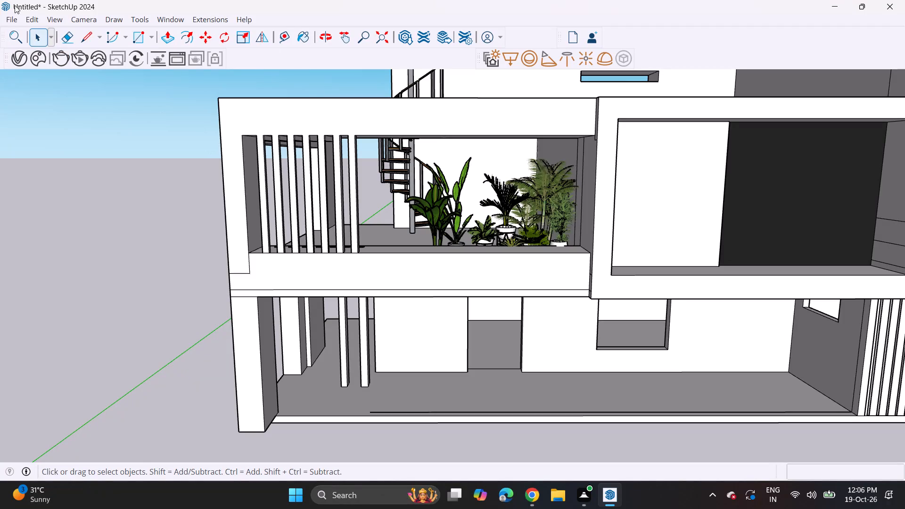
Import the hanging plant model Component_74 from the Downloads folder and place it on open ground beside the house.
left_click(9, 16)
left_click(49, 190)
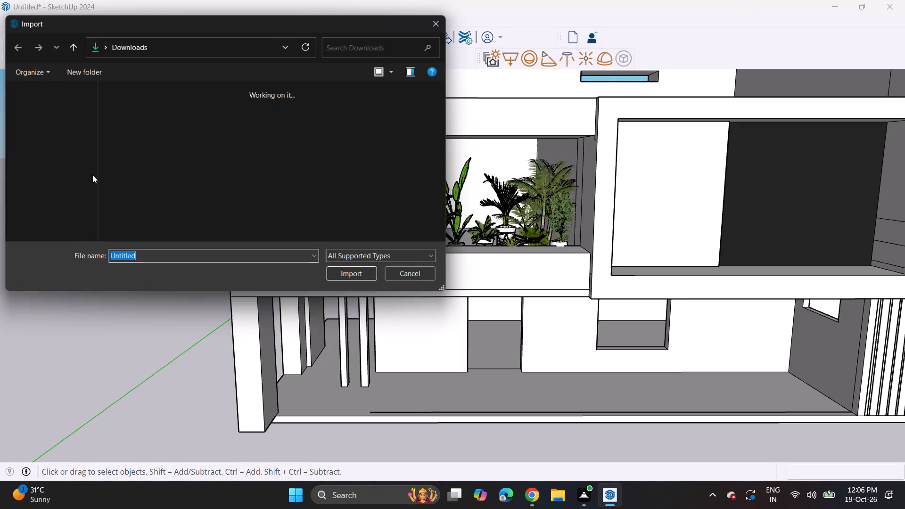
scroll(209, 194, "down", 18)
scroll(214, 197, "down", 3)
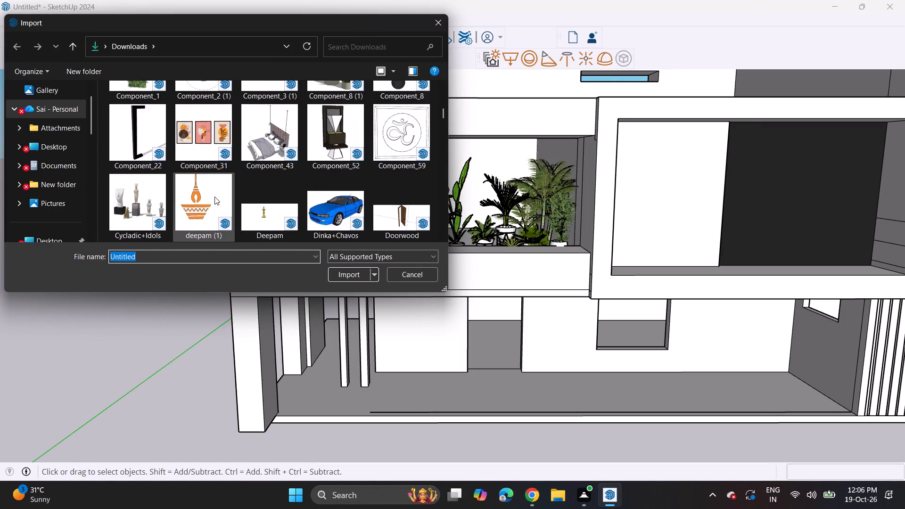
scroll(214, 197, "down", 8)
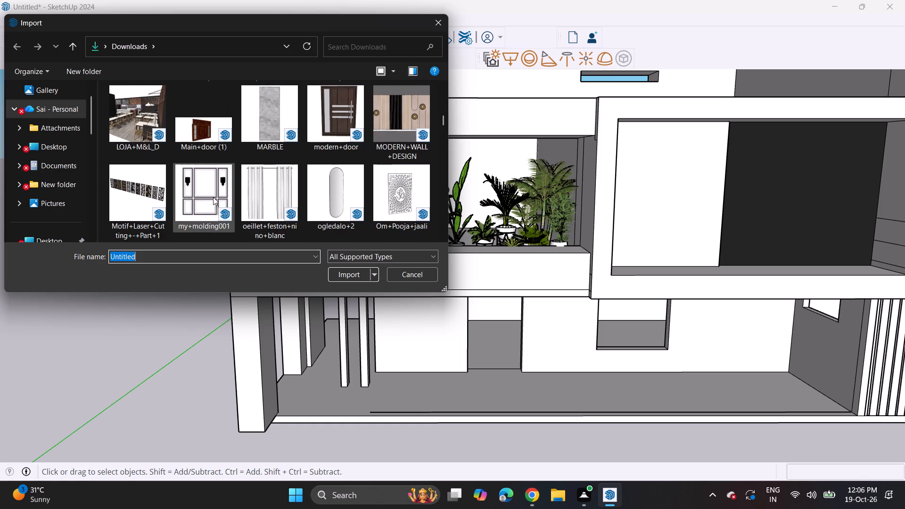
scroll(213, 197, "down", 4)
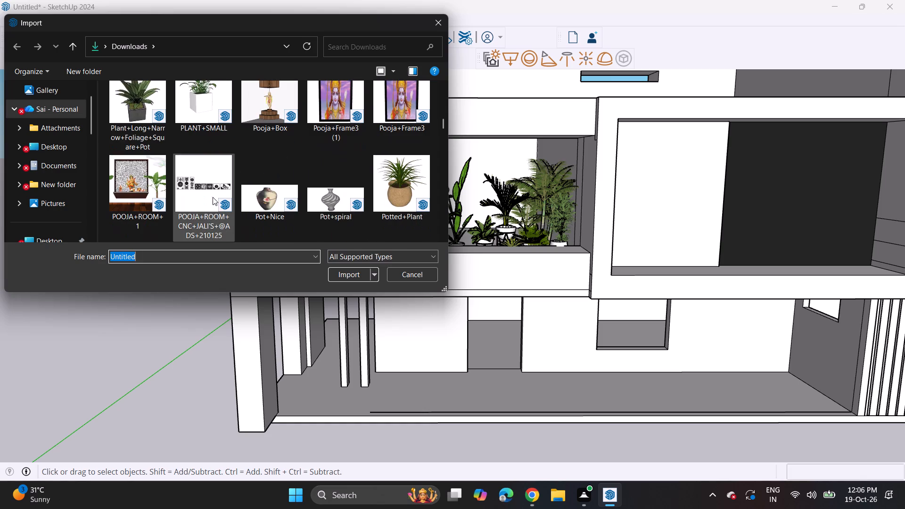
scroll(212, 197, "down", 7)
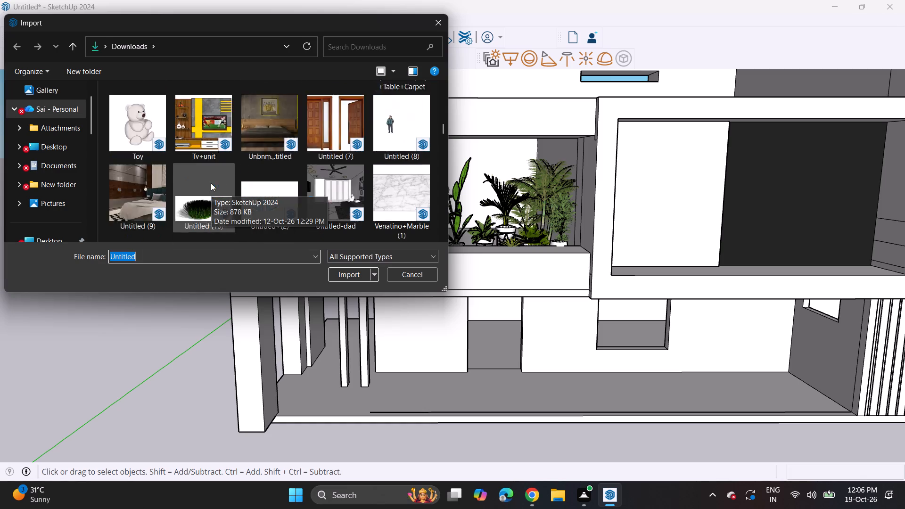
scroll(223, 152, "down", 6)
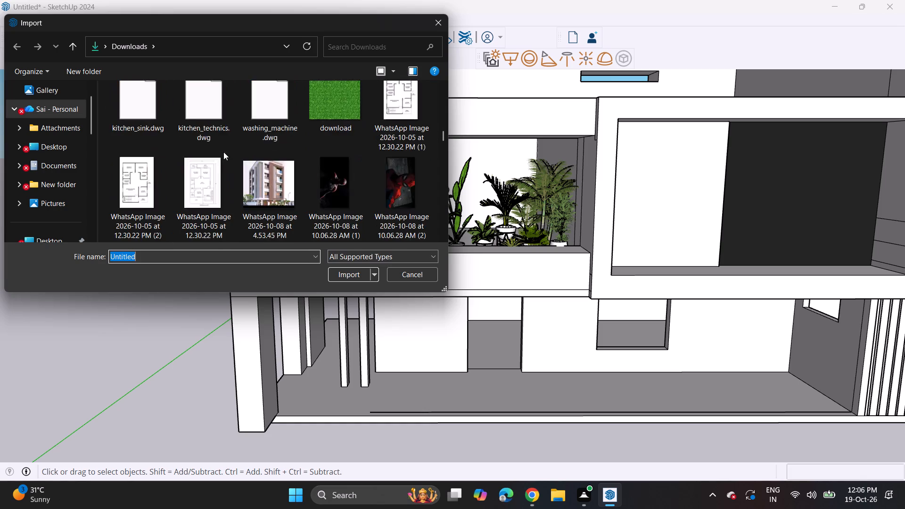
scroll(223, 152, "down", 5)
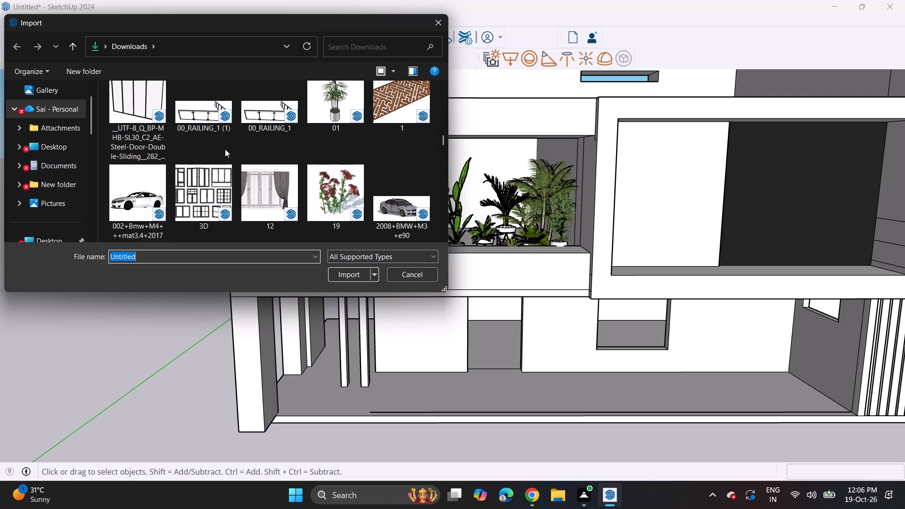
scroll(225, 149, "down", 4)
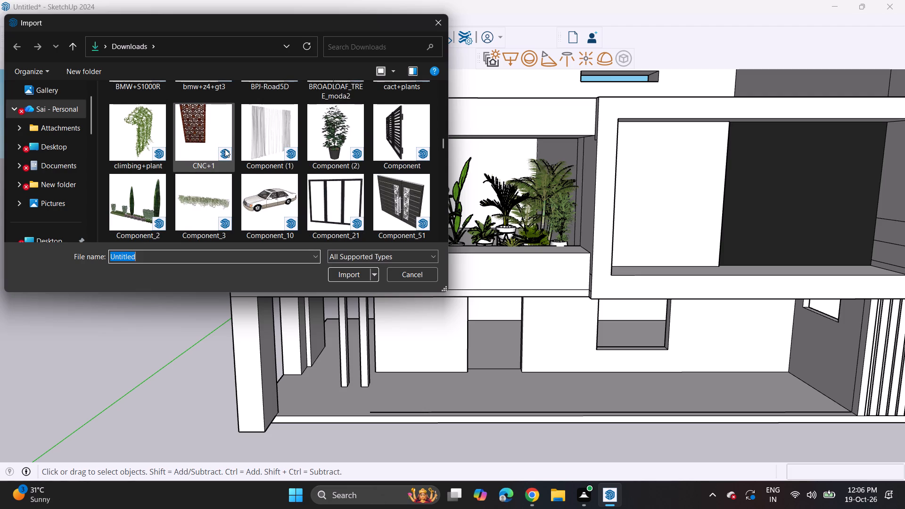
scroll(225, 149, "down", 2)
left_click(142, 131)
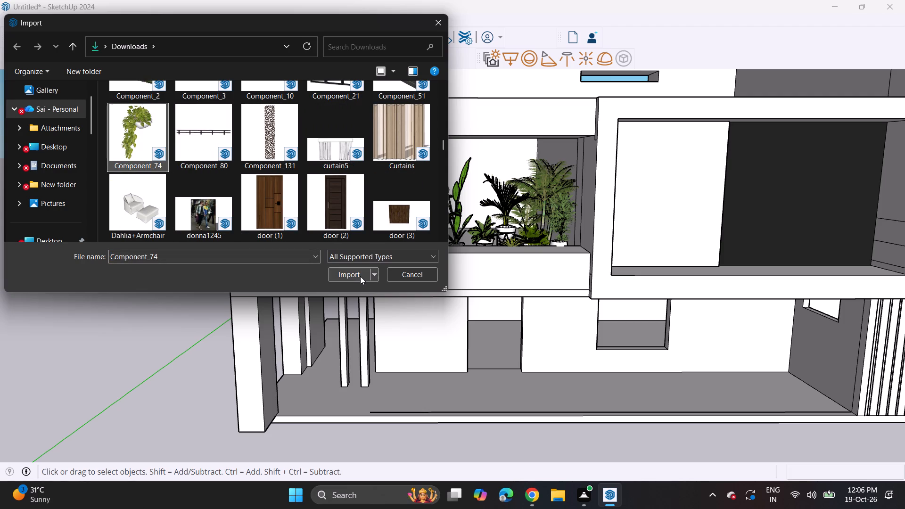
left_click(360, 276)
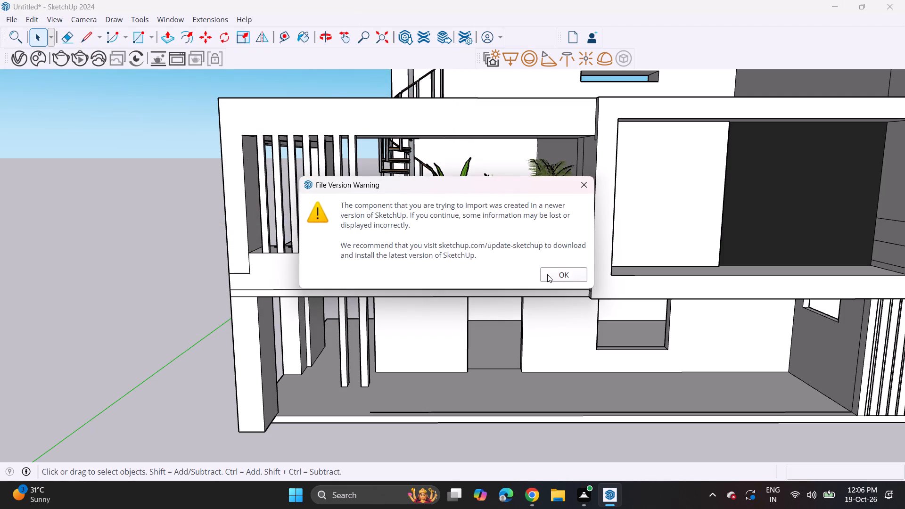
left_click(551, 276)
left_click(98, 300)
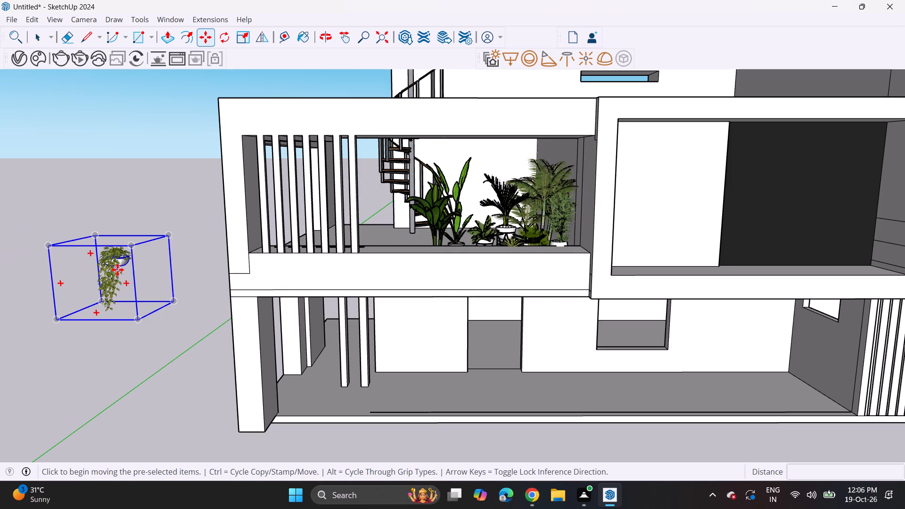
Explode the imported hanging plant component so its pot and foliage are separate.
key("space")
left_click(117, 268)
right_click(117, 268)
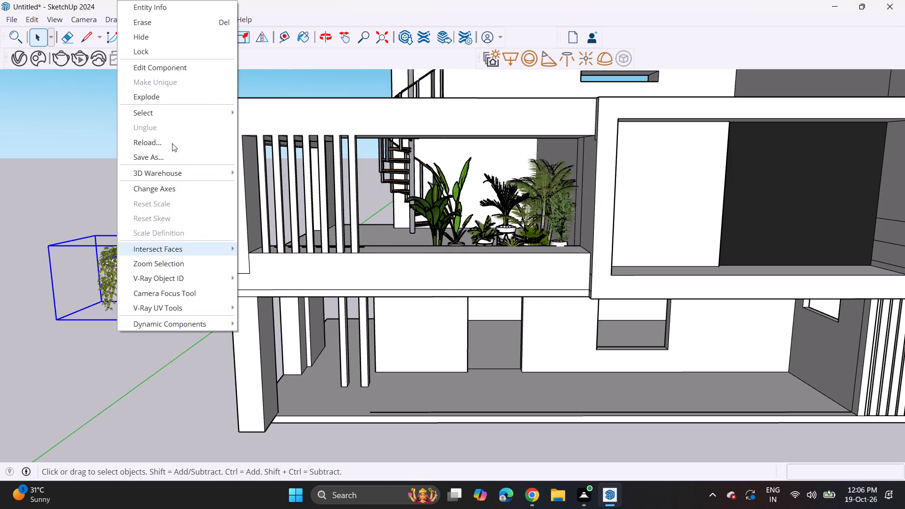
left_click(181, 98)
Move only the trailing foliage, leaving its pot behind, onto the ledge of the first-floor balcony parapet.
left_click(125, 263)
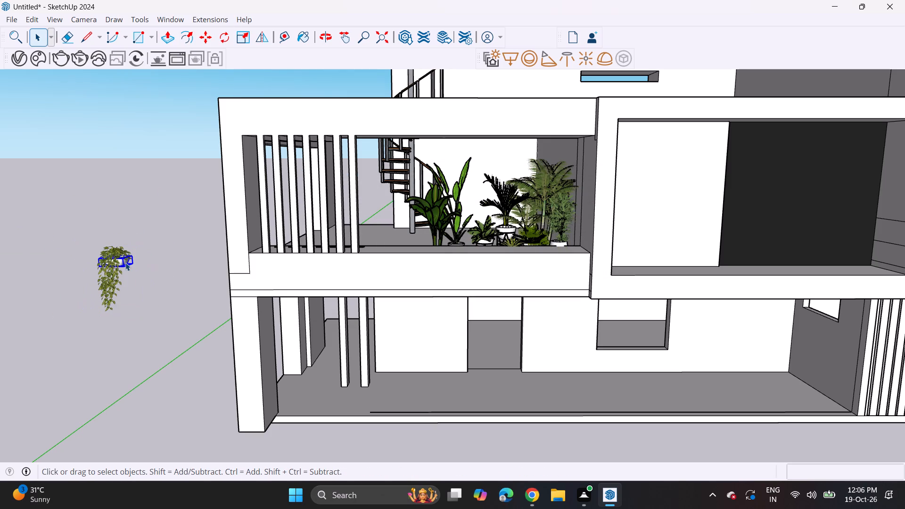
left_click(111, 272)
key("p")
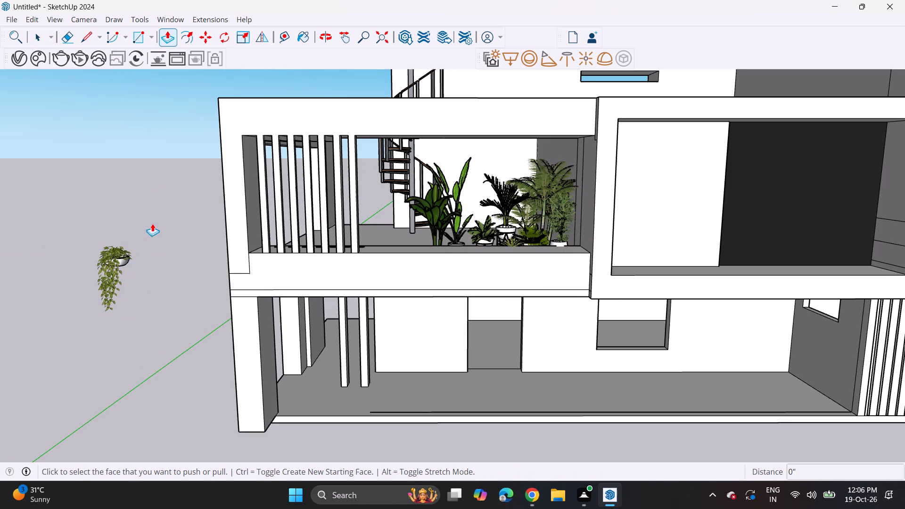
left_click(202, 38)
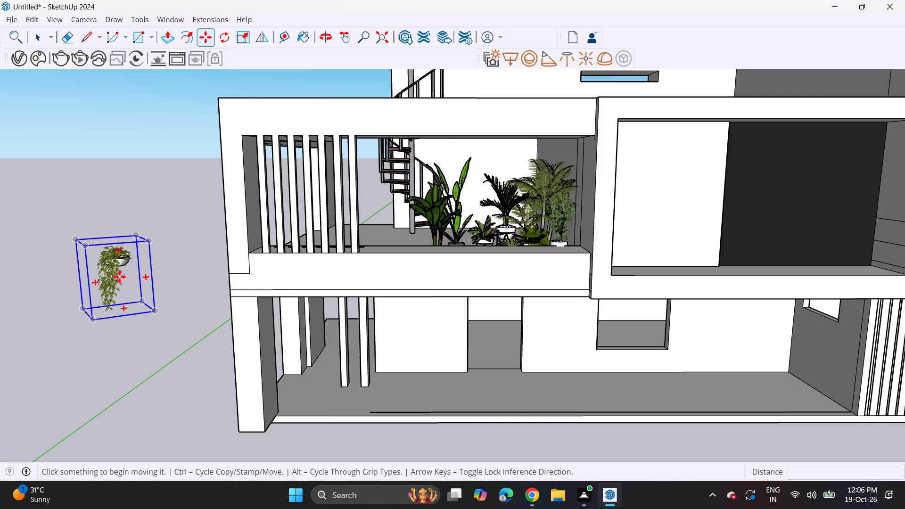
left_click(119, 277)
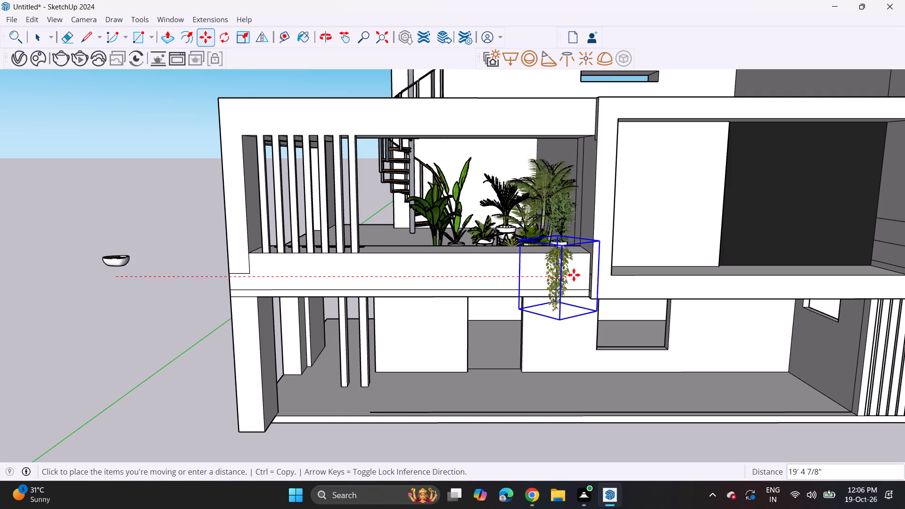
left_click(577, 267)
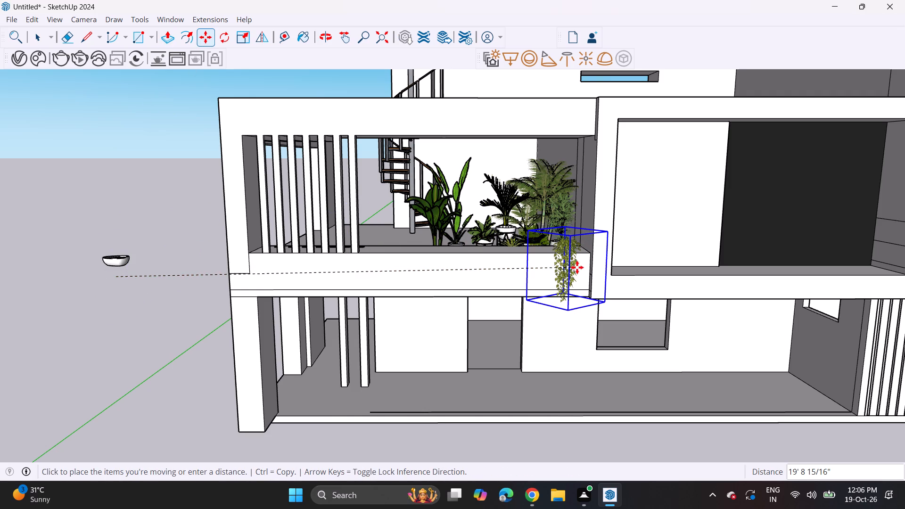
middle_click_drag(580, 273, 411, 257)
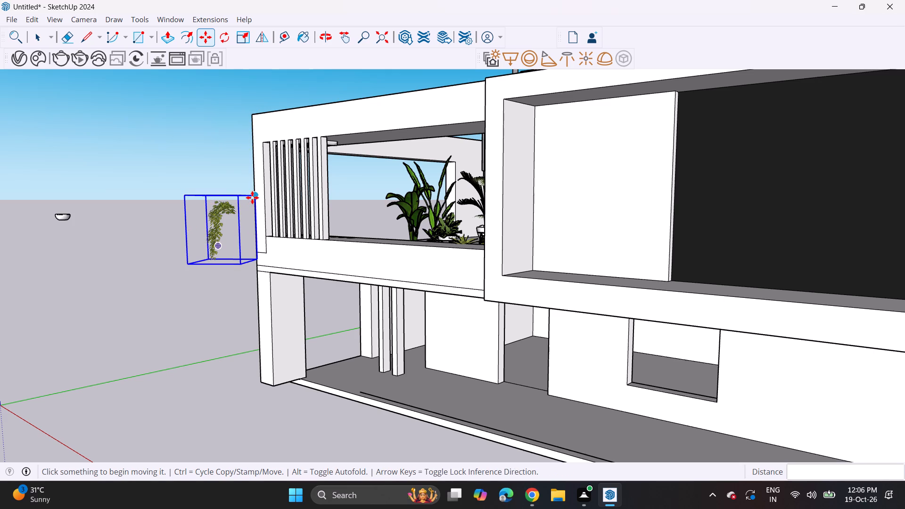
left_click(252, 197)
middle_click_drag(378, 218, 428, 260)
scroll(472, 259, "up", 3)
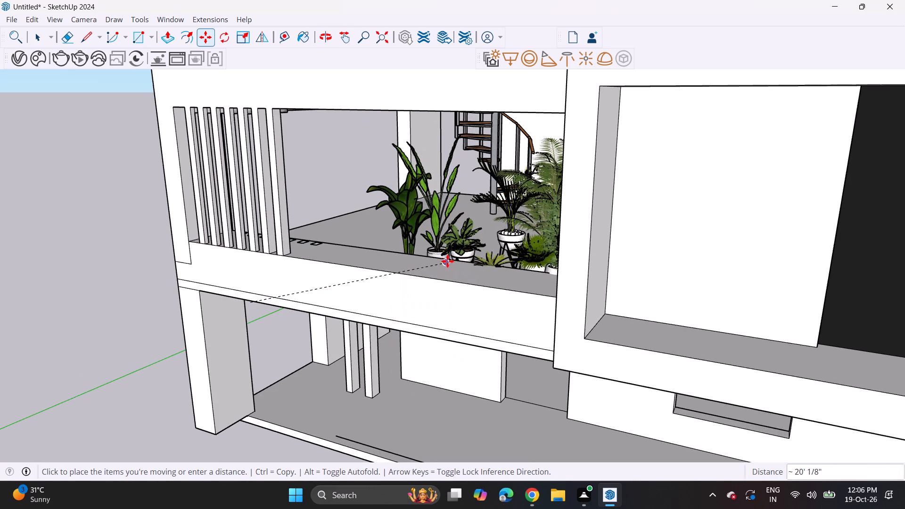
left_click(414, 266)
Raise the foliage about 10 inches so it hangs over the front face of the balcony parapet.
middle_click_drag(419, 290, 419, 241)
scroll(402, 256, "up", 10)
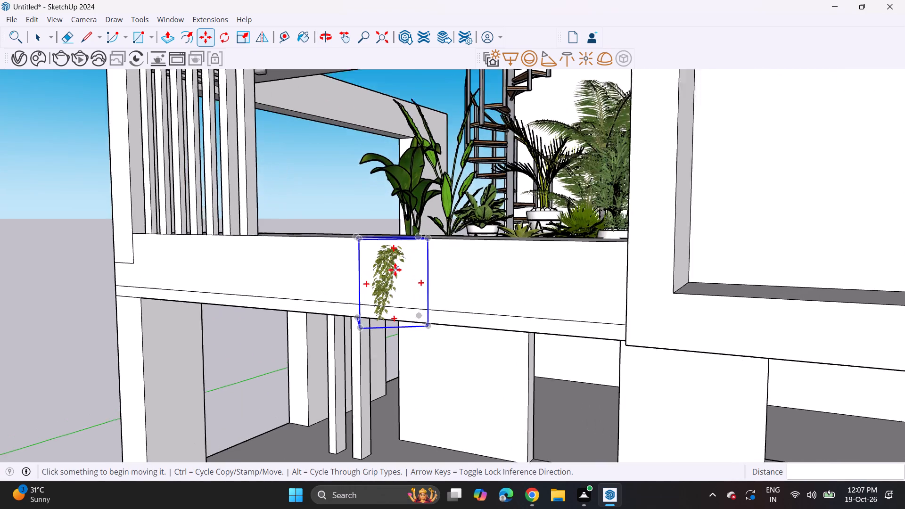
scroll(395, 270, "up", 2)
left_click(393, 280)
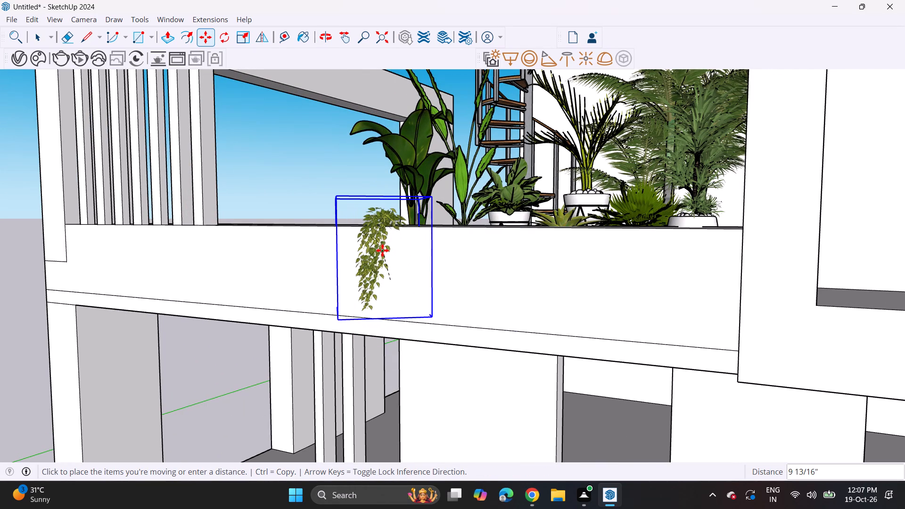
left_click(382, 250)
Copy the foliage six times along the red axis at roughly 6 to 9 inch spacing to form a continuous hanging cluster.
middle_click_drag(402, 247, 505, 280)
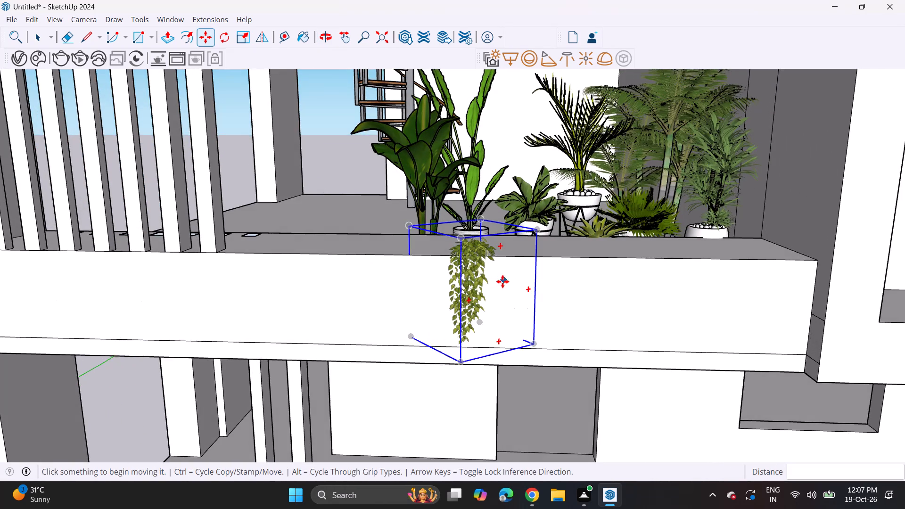
scroll(502, 281, "down", 7)
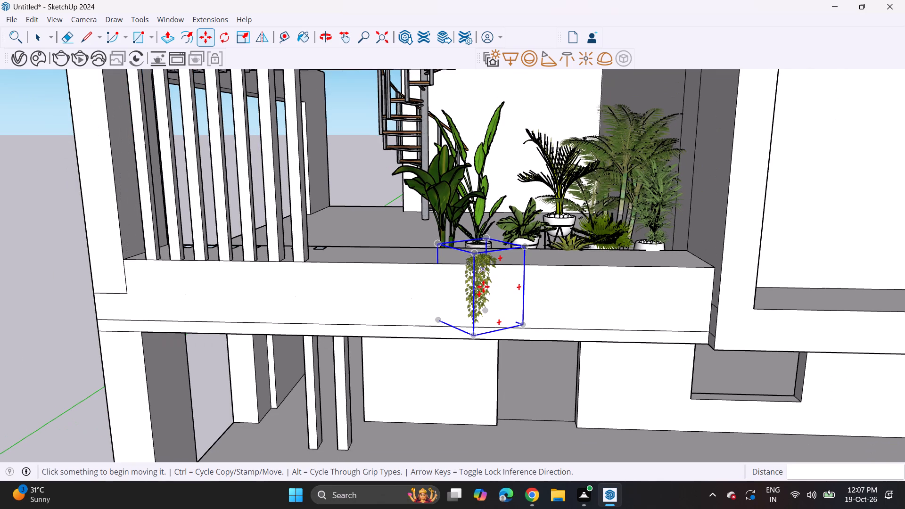
left_click(482, 296)
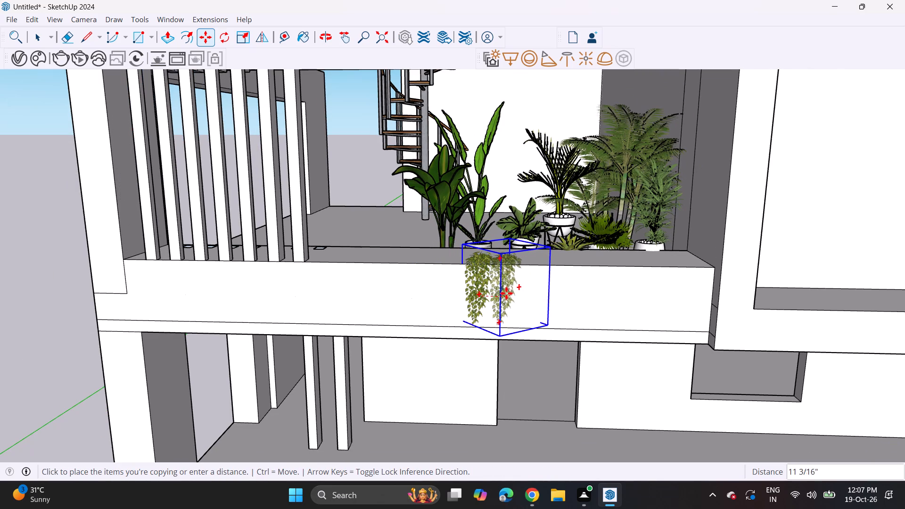
left_click(502, 294)
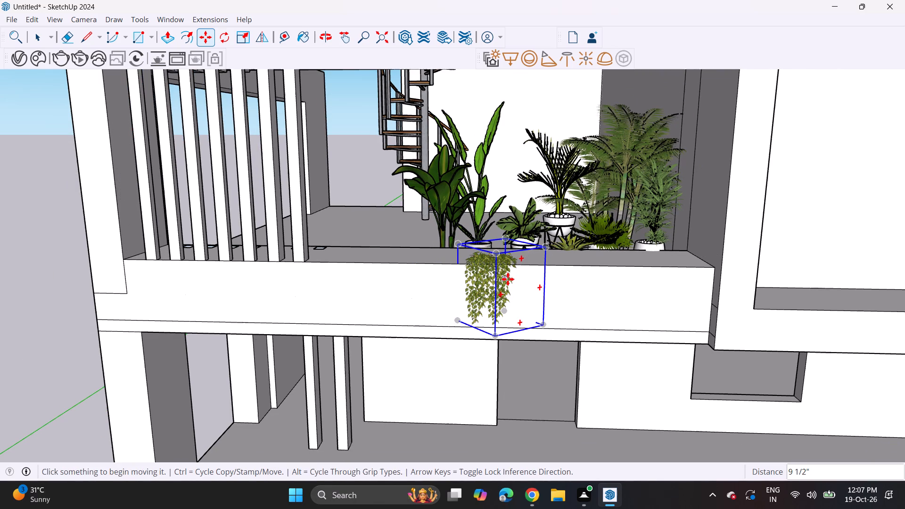
left_click(508, 279)
left_click(518, 279)
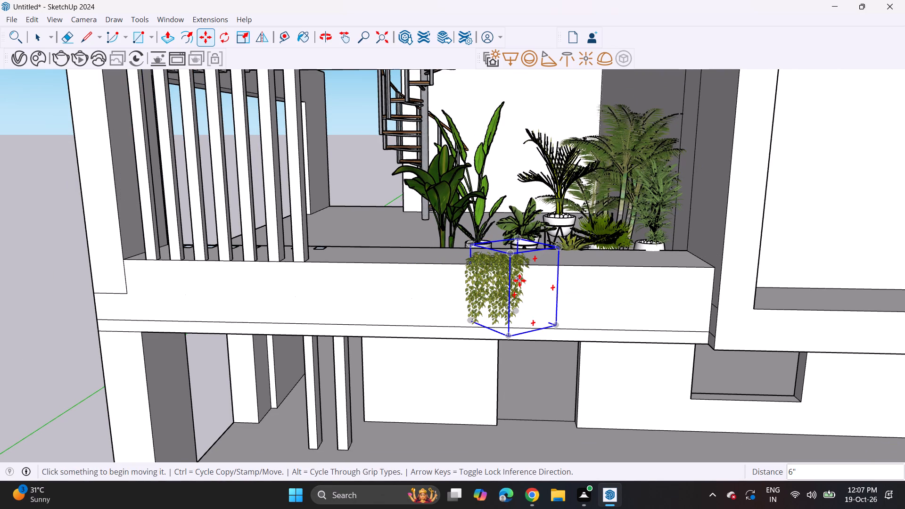
left_click(519, 280)
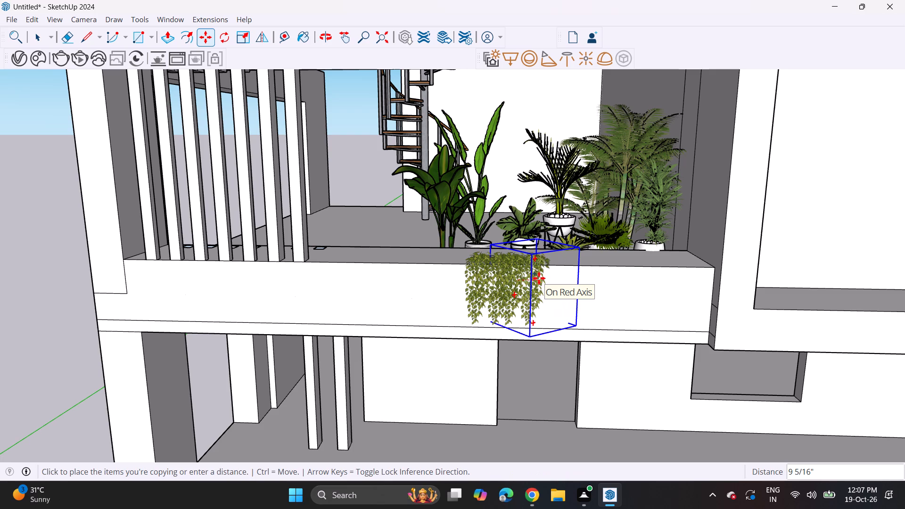
left_click(539, 278)
left_click(539, 279)
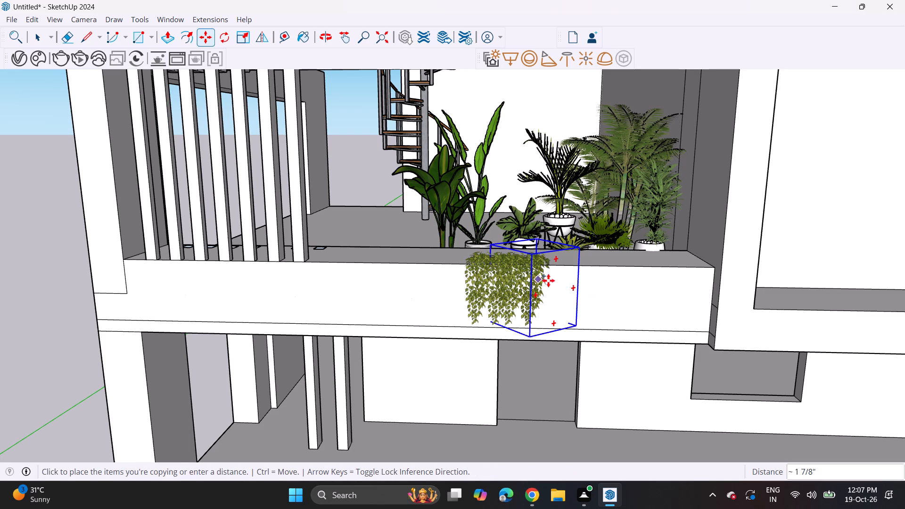
left_click(557, 279)
left_click(555, 281)
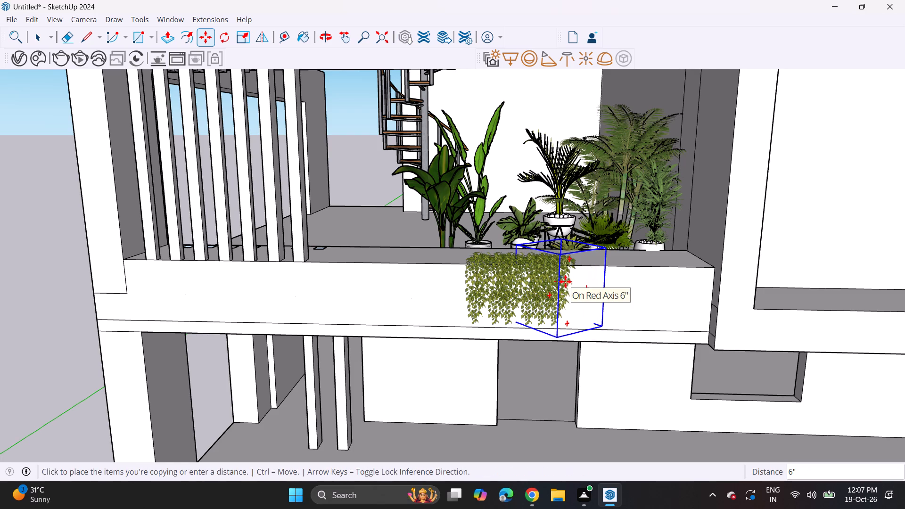
left_click(571, 281)
left_click(563, 282)
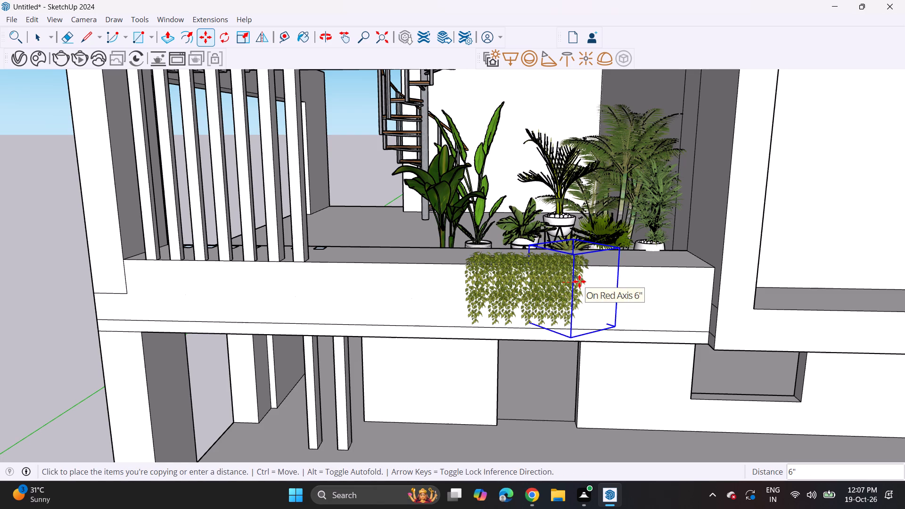
left_click(583, 280)
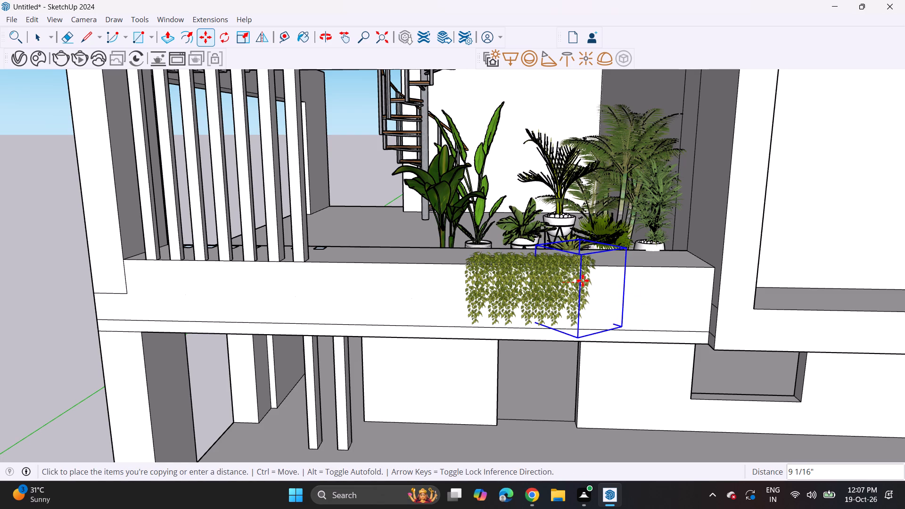
Copy the foliage about 4' 4" to the parapet end beside the large framed opening, and add two closely spaced copies there.
left_click(581, 288)
left_click(695, 291)
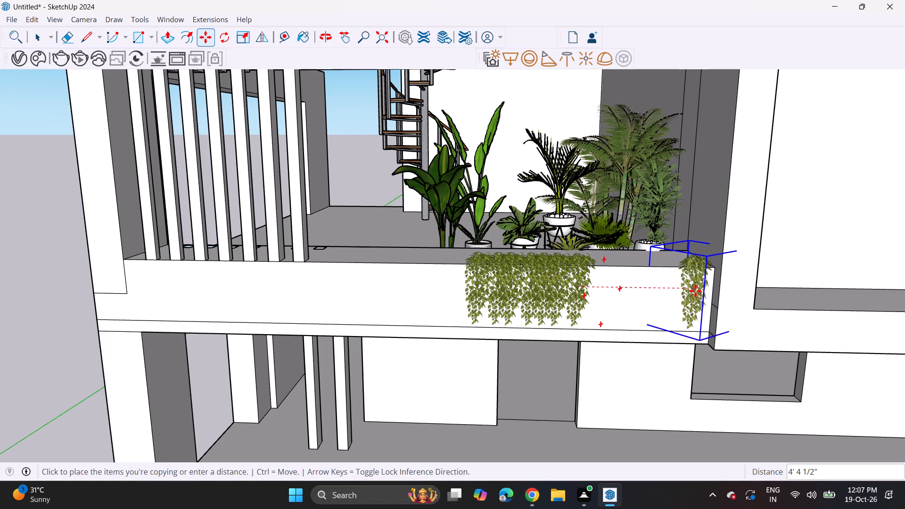
left_click(694, 288)
left_click(681, 291)
left_click(685, 291)
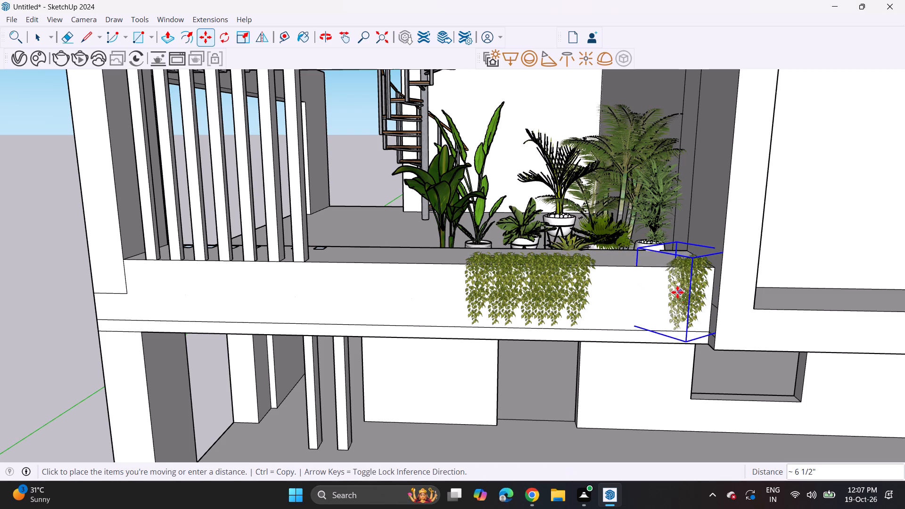
left_click(664, 293)
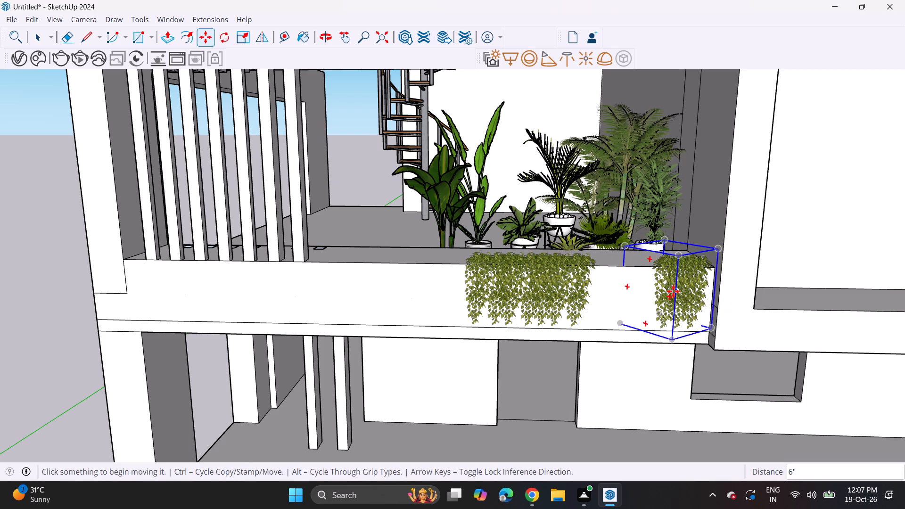
Copy the foliage about 21 feet to the slatted end of the parapet, and add four copies there at roughly 7-inch spacing.
left_click(673, 291)
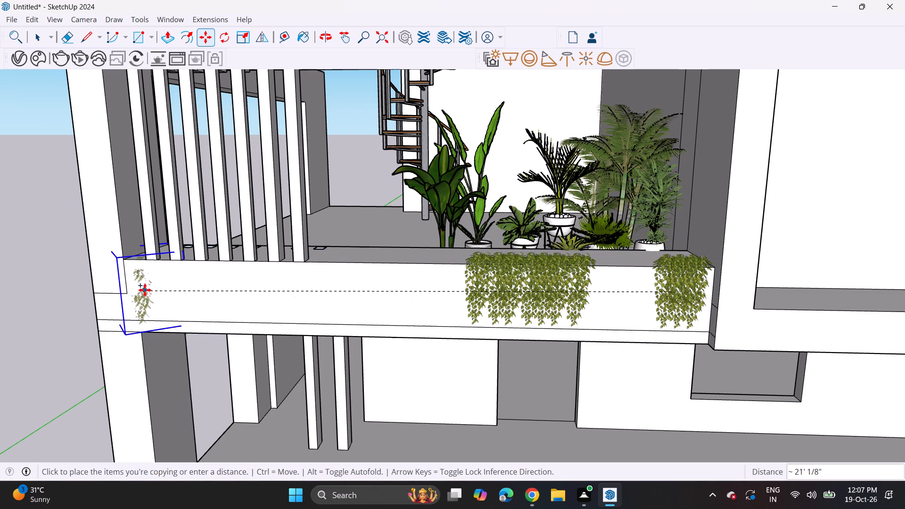
left_click(139, 283)
left_click(142, 282)
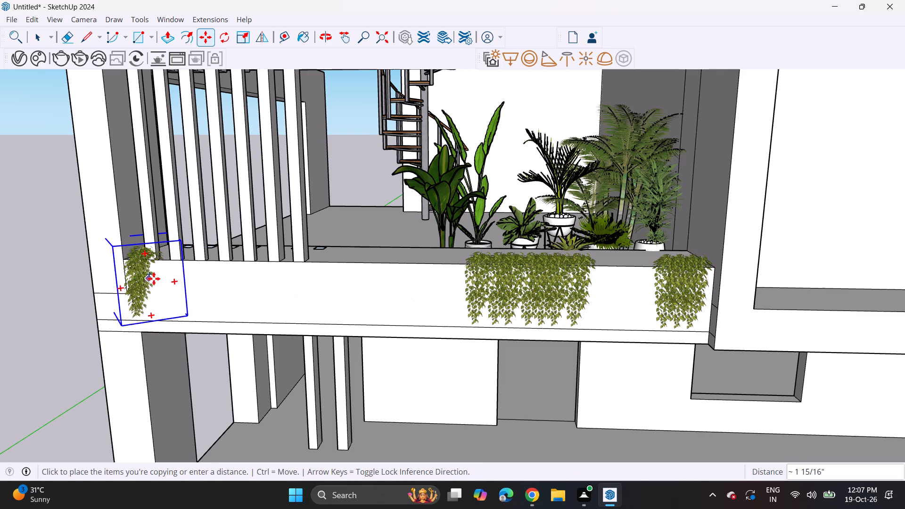
left_click(162, 279)
left_click(161, 281)
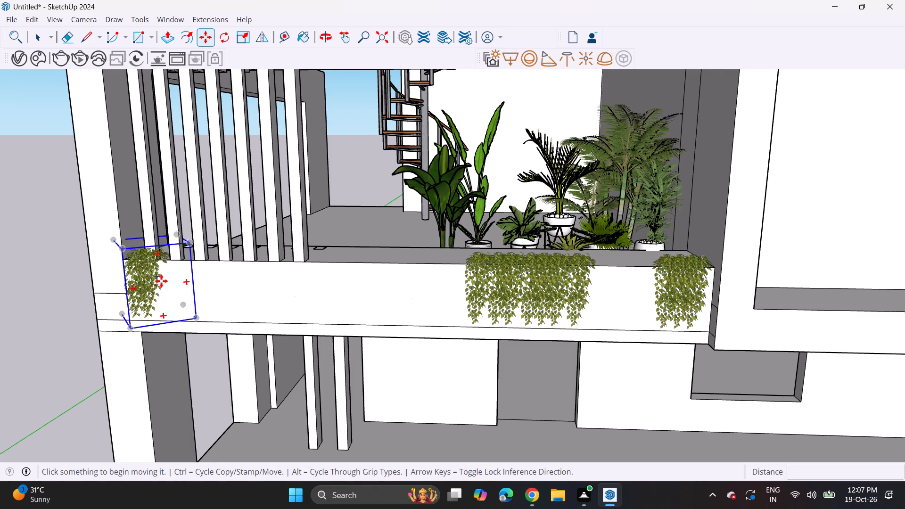
left_click(177, 281)
left_click(171, 283)
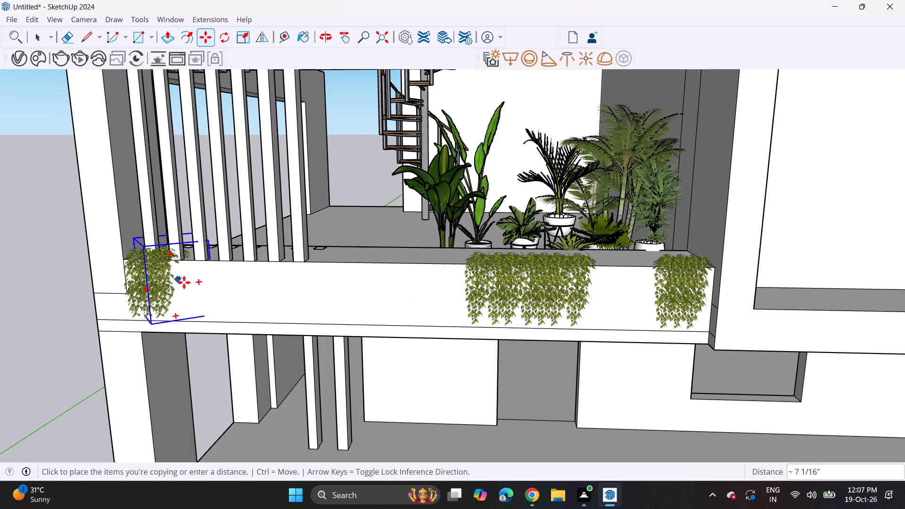
left_click(187, 283)
left_click(181, 285)
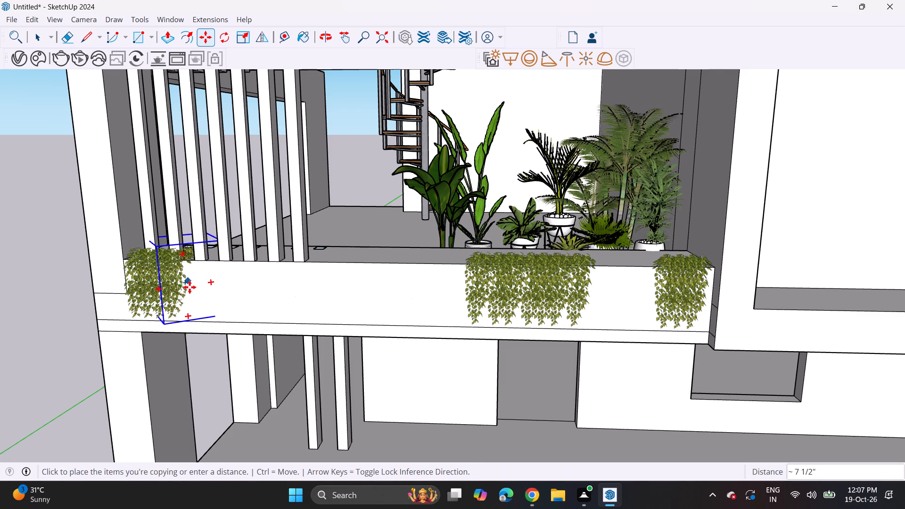
left_click(189, 290)
key("space")
left_click(35, 254)
Erase the leftover plant pot floating beside the house.
scroll(169, 265, "down", 4)
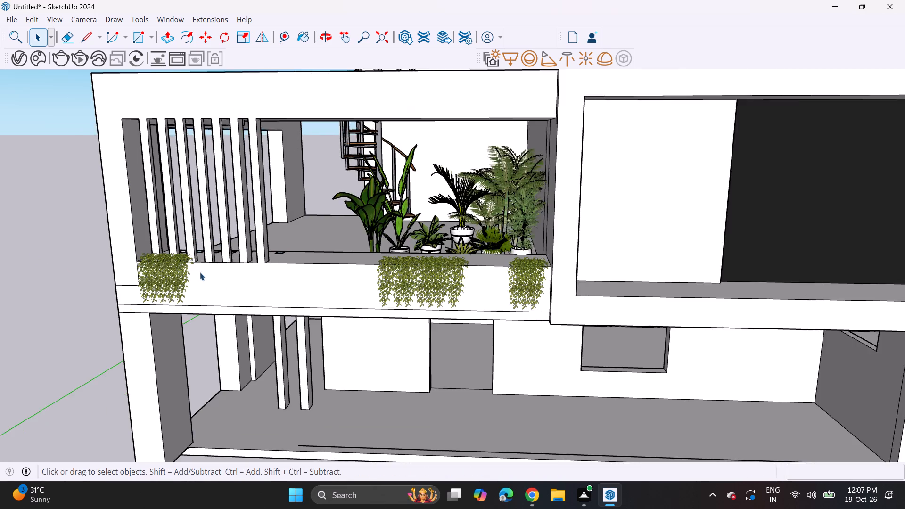
scroll(200, 272, "down", 4)
middle_click_drag(236, 225, 256, 194)
scroll(266, 190, "down", 3)
middle_click_drag(286, 240, 295, 250)
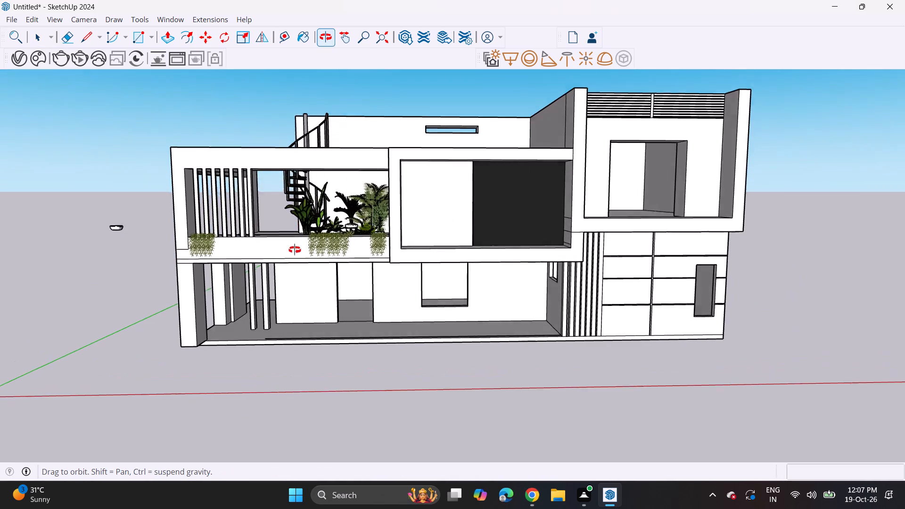
middle_click_drag(295, 250, 285, 256)
left_click_drag(74, 197, 126, 256)
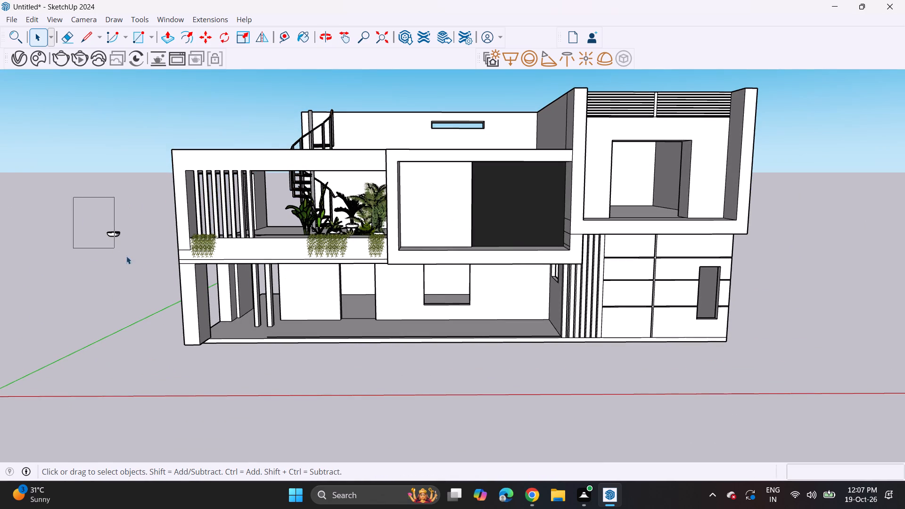
left_click_drag(126, 256, 152, 270)
right_click(118, 237)
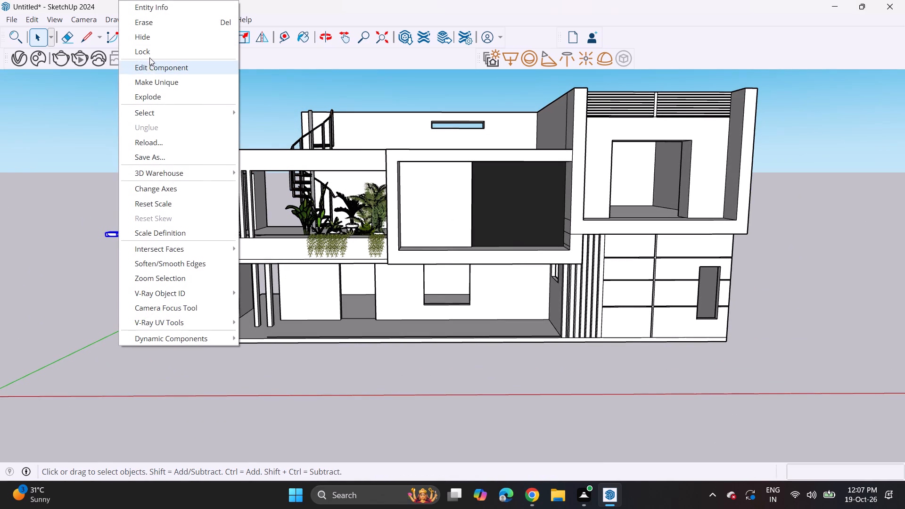
left_click(149, 19)
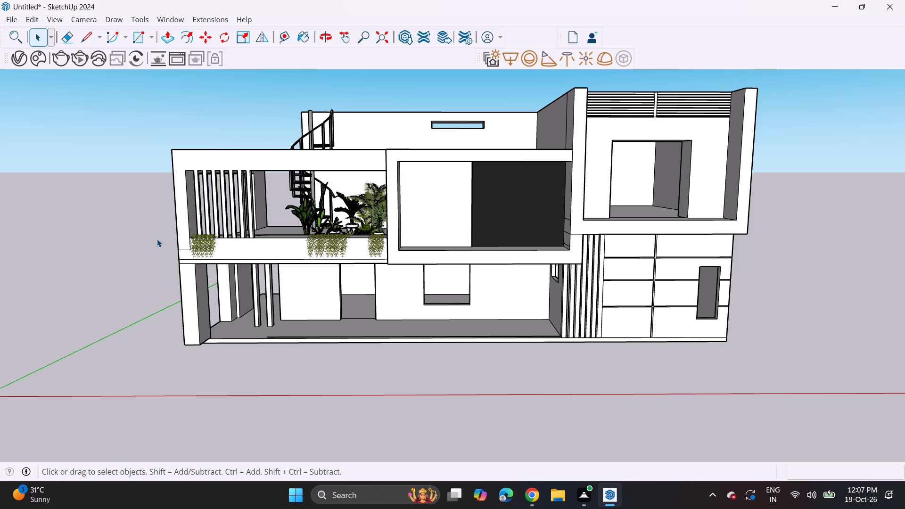
Draw lines across the tops of the first three balcony slats from the outer corner, separating their faces from the beam.
scroll(498, 261, "down", 3)
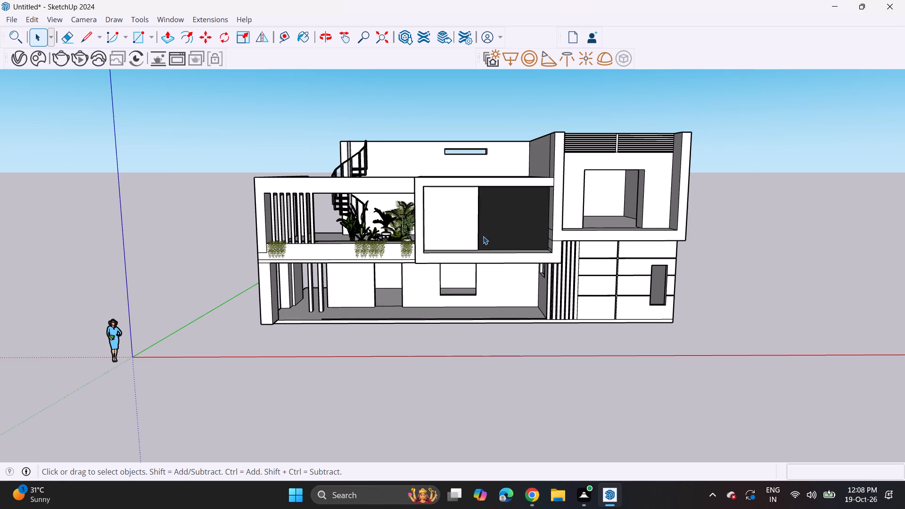
middle_click_drag(307, 208, 329, 132)
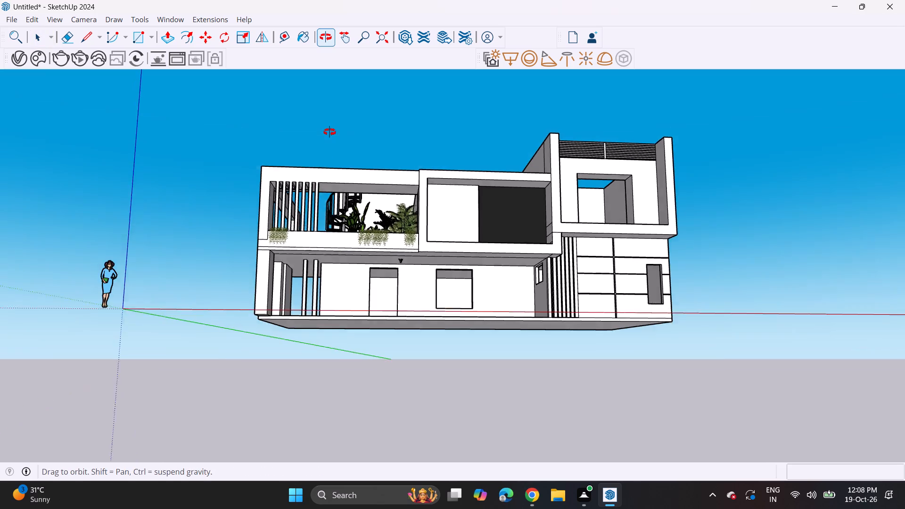
middle_click_drag(329, 132, 330, 130)
scroll(305, 173, "up", 13)
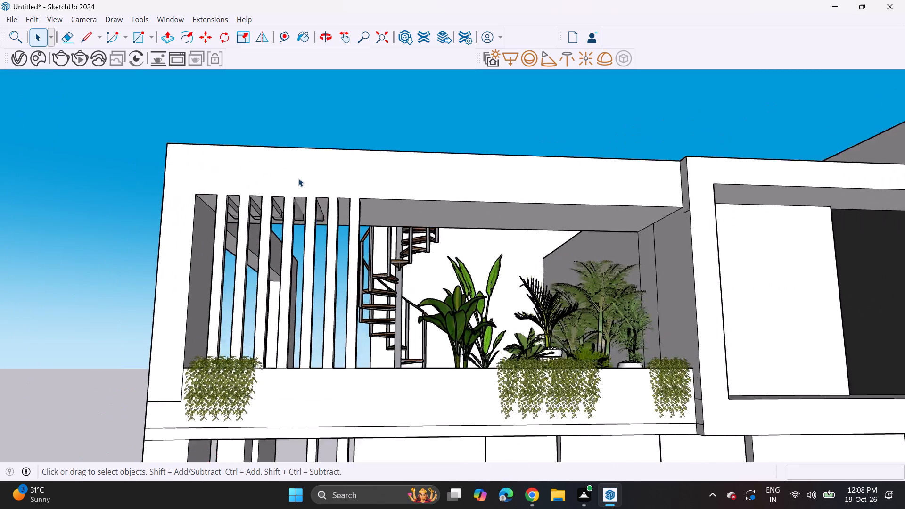
scroll(298, 178, "up", 9)
left_click(92, 39)
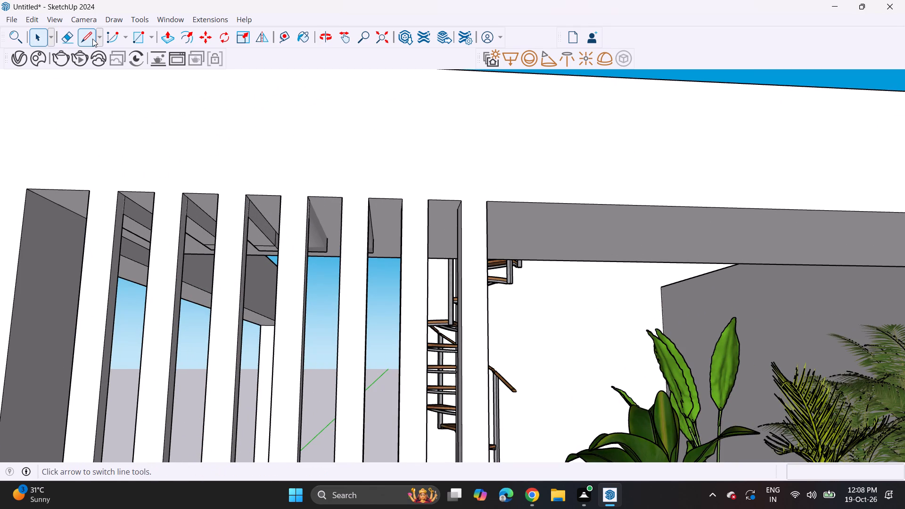
left_click(90, 190)
left_click(120, 191)
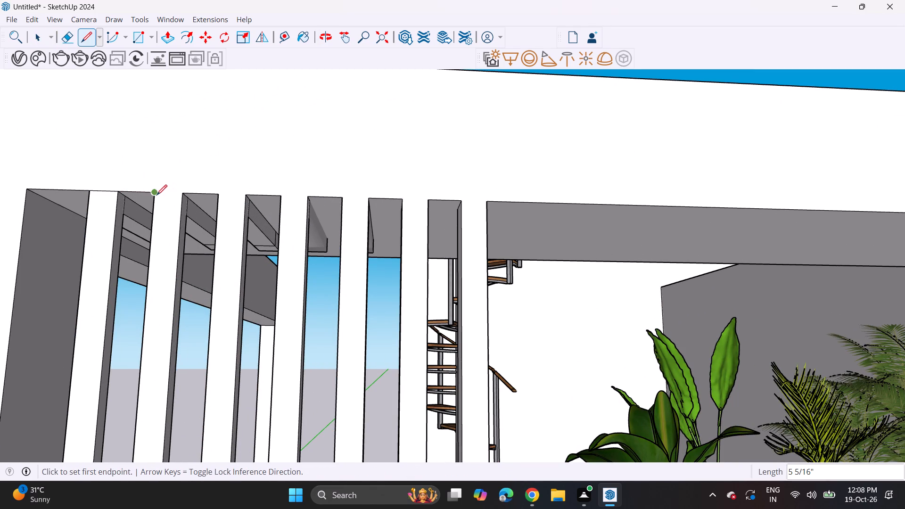
left_click(156, 195)
left_click(180, 194)
left_click(220, 196)
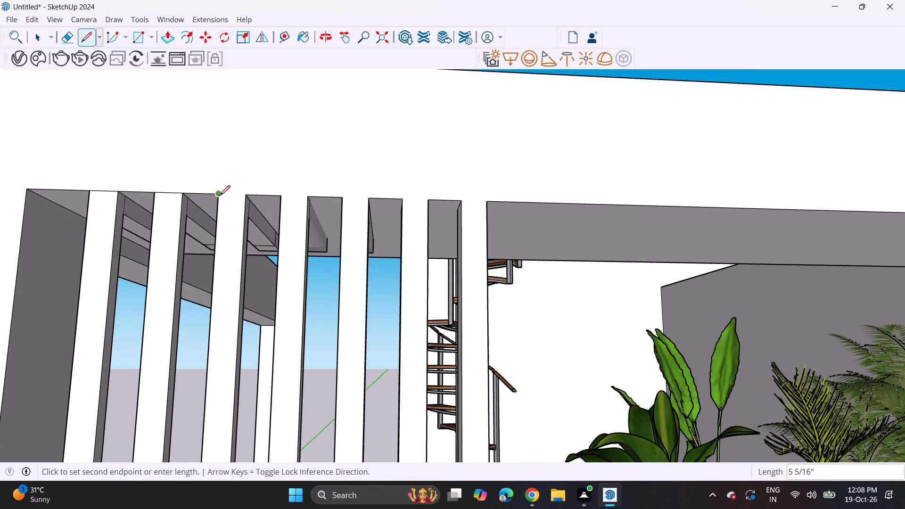
left_click(250, 201)
left_click_drag(216, 195, 223, 196)
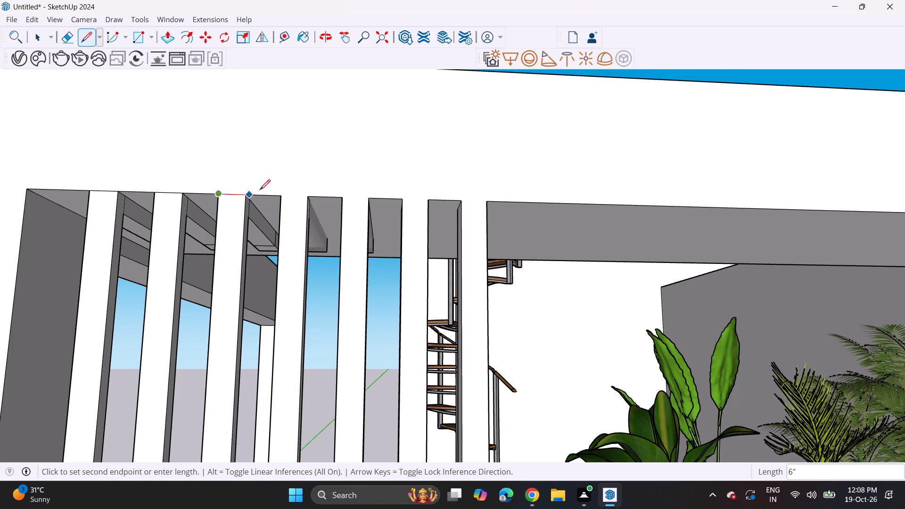
left_click(250, 191)
Draw matching lines across the tops of the remaining four slats, along the beam's lower edge.
left_click(284, 194)
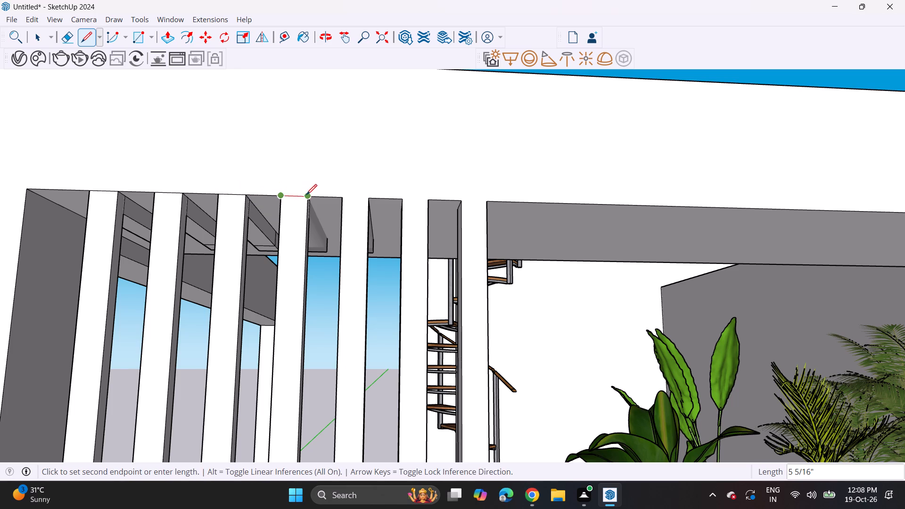
left_click(306, 195)
left_click(344, 197)
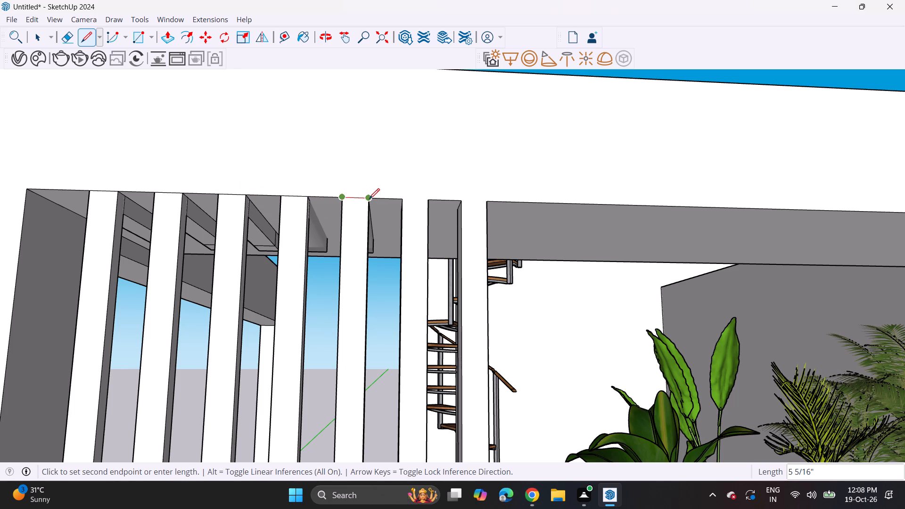
left_click(369, 199)
left_click_drag(403, 200, 407, 200)
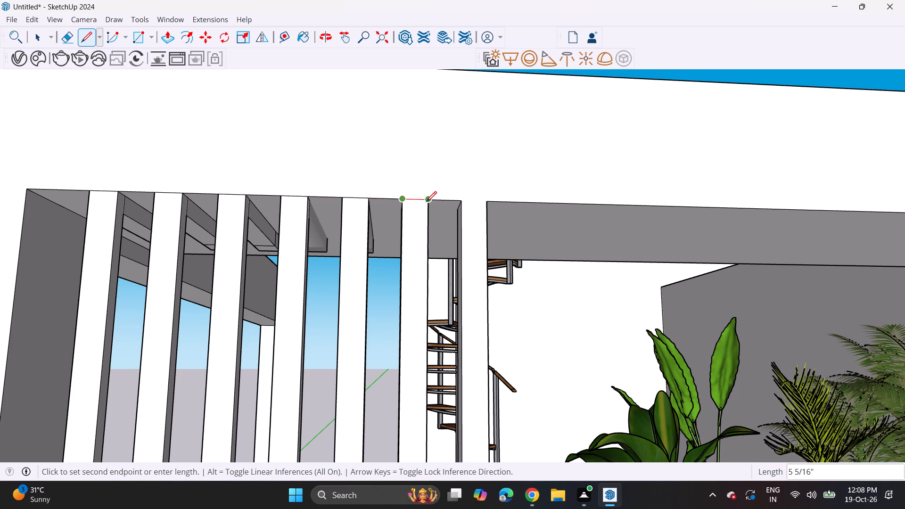
left_click(427, 202)
left_click(463, 203)
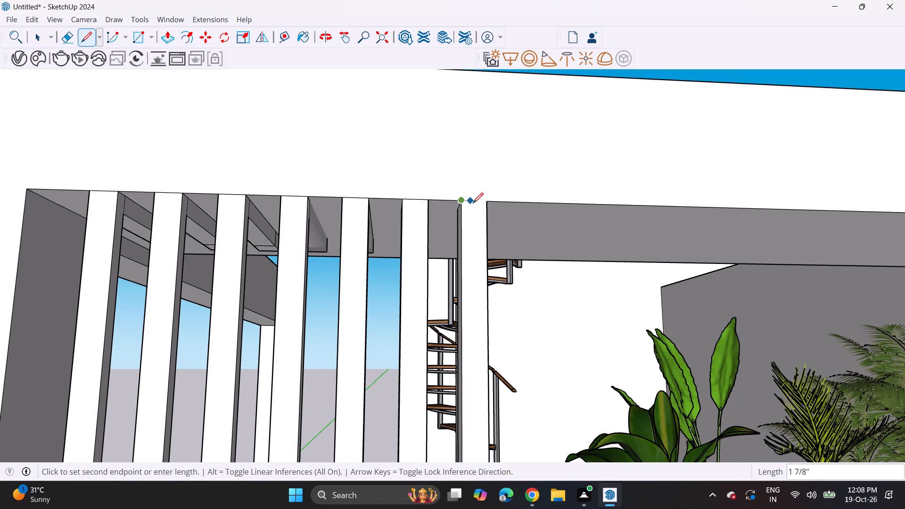
left_click(490, 202)
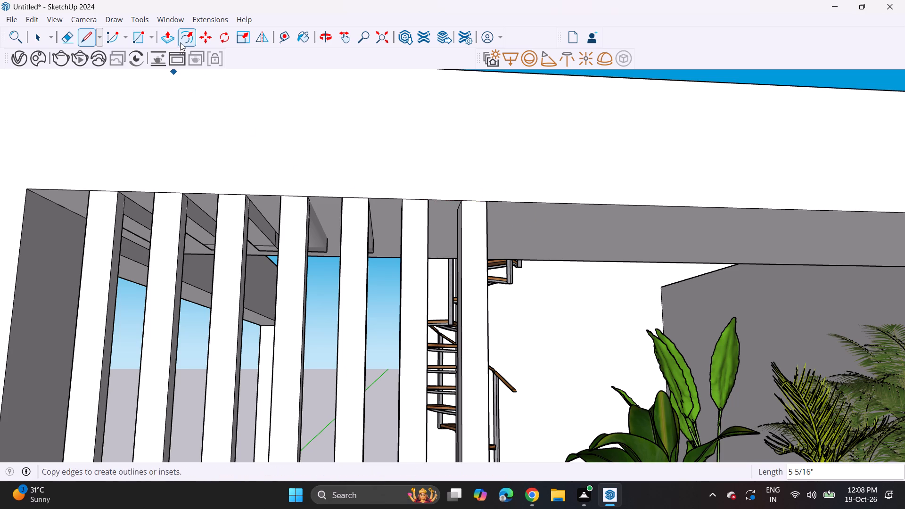
Push the front faces of all seven slats back about 3 inches from the beam face with Push/Pull.
left_click(170, 41)
left_click(96, 354)
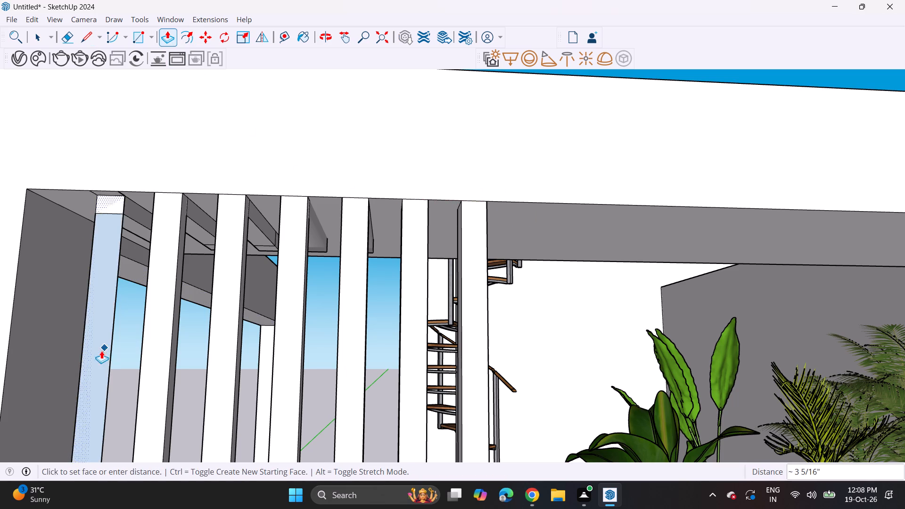
left_click(100, 351)
double_click(156, 355)
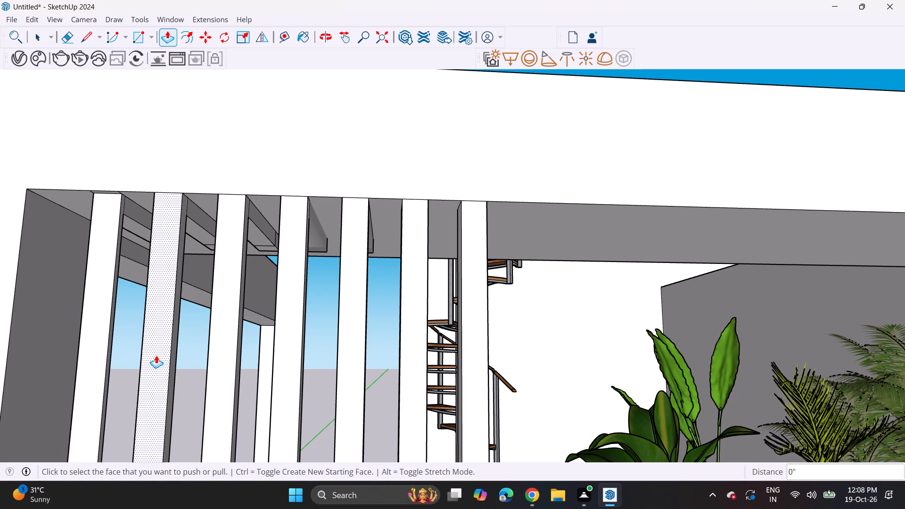
double_click(222, 362)
left_click(277, 363)
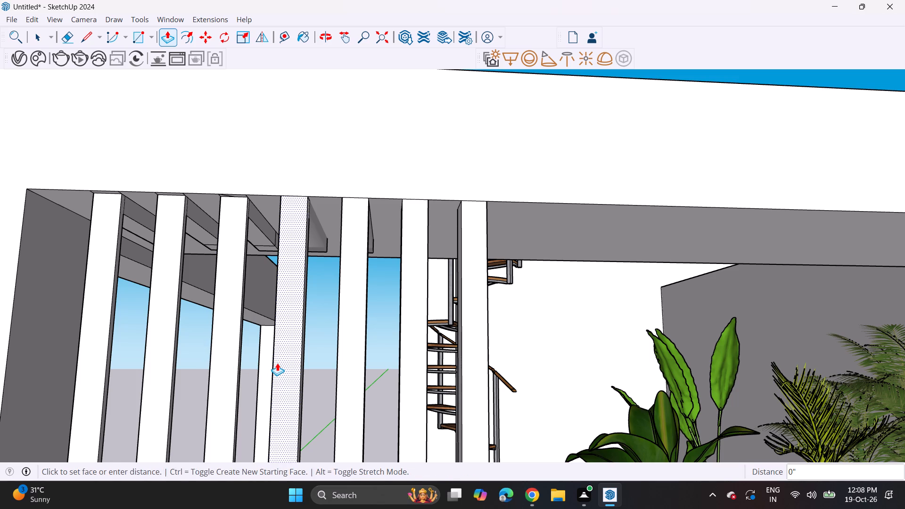
left_click(277, 363)
double_click(355, 361)
double_click(411, 360)
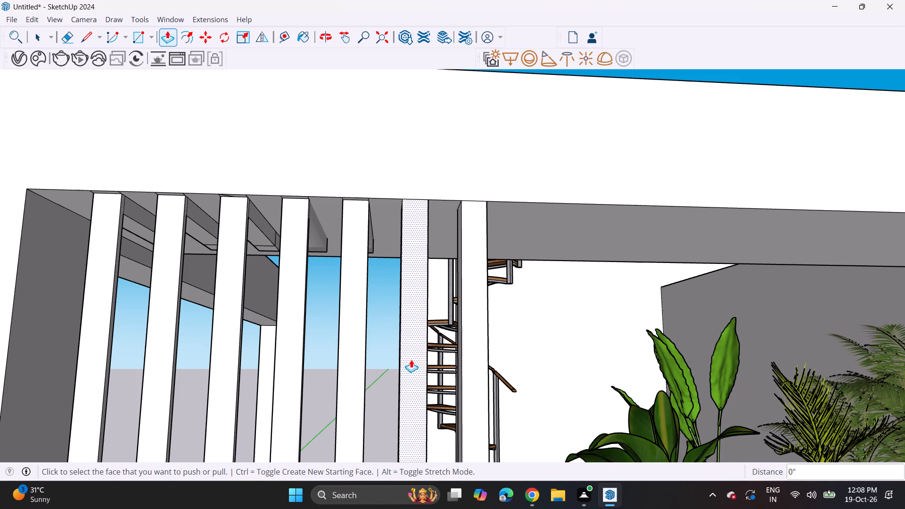
double_click(481, 355)
Erase the leftover edges on the beam's underside in front of the first three slats, including the stray diagonal.
middle_click_drag(431, 267, 422, 158)
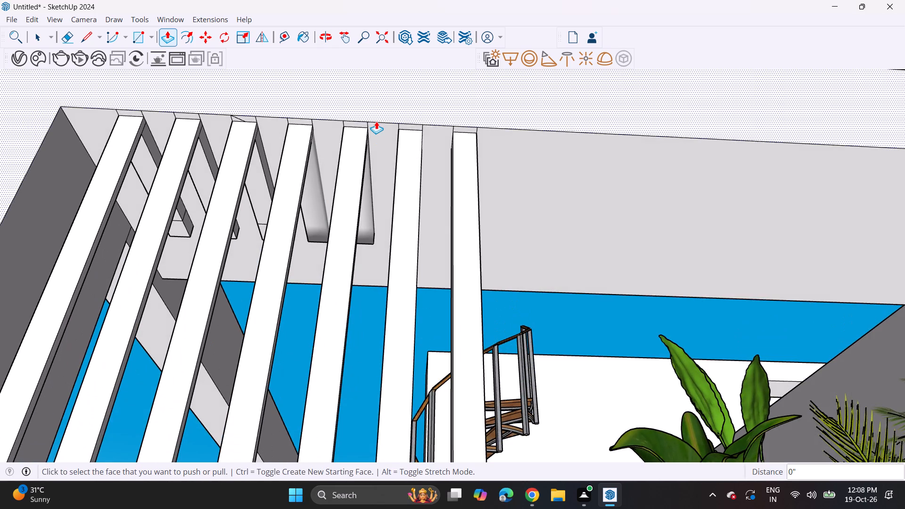
scroll(376, 121, "up", 1)
middle_click_drag(376, 121, 395, 203)
scroll(401, 213, "up", 4)
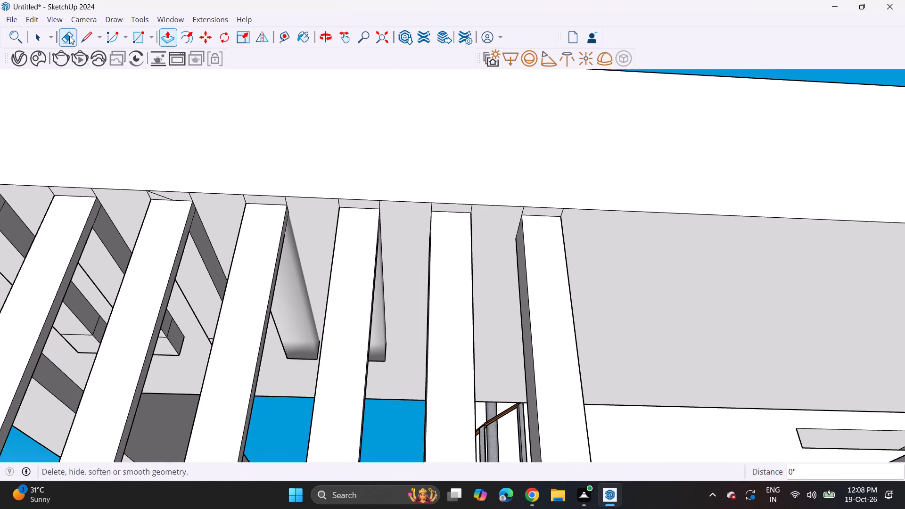
left_click(69, 36)
middle_click_drag(83, 200, 290, 222, "shift")
scroll(257, 243, "up", 9)
left_click_drag(167, 188, 180, 188)
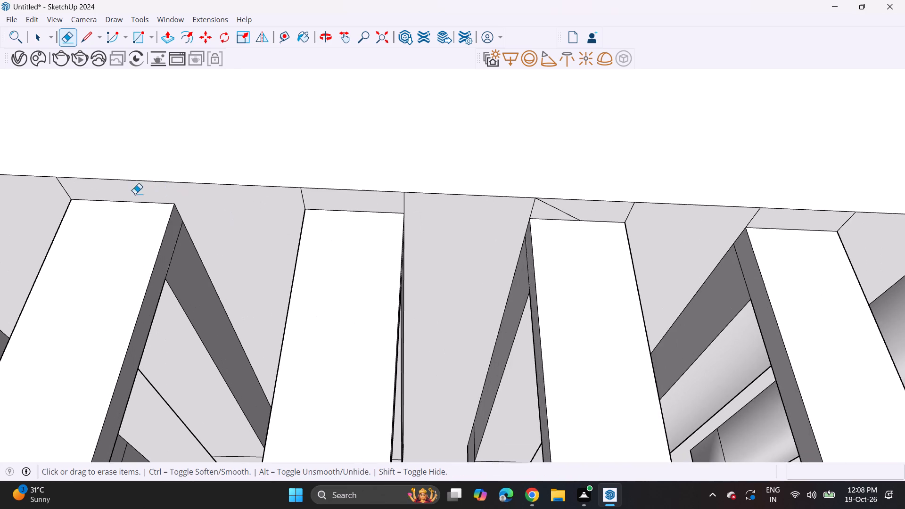
left_click_drag(56, 188, 82, 181)
scroll(296, 179, "down", 2)
left_click_drag(299, 195, 311, 197)
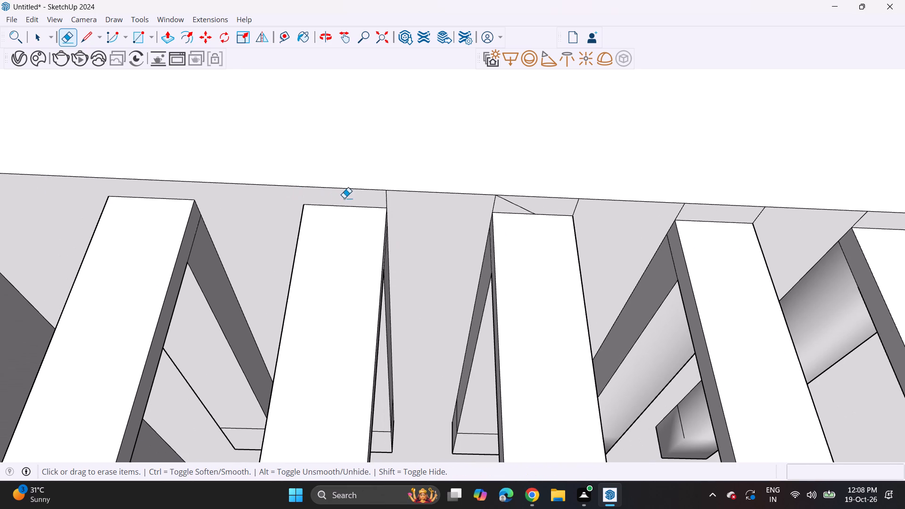
left_click_drag(380, 202, 405, 203)
middle_click_drag(435, 214, 286, 225, "shift")
scroll(334, 214, "up", 3)
left_click_drag(363, 216, 343, 222)
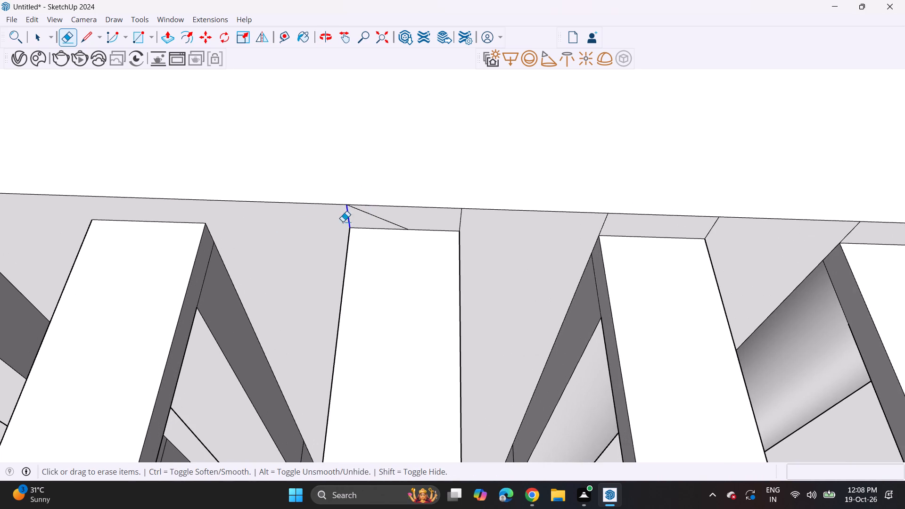
left_click_drag(343, 222, 308, 232)
left_click_drag(371, 217, 410, 218)
left_click_drag(450, 223, 469, 228)
Erase the leftover edges on the beam's underside in front of the remaining four slats.
middle_click_drag(477, 243, 126, 257)
scroll(459, 246, "up", 1, "shift")
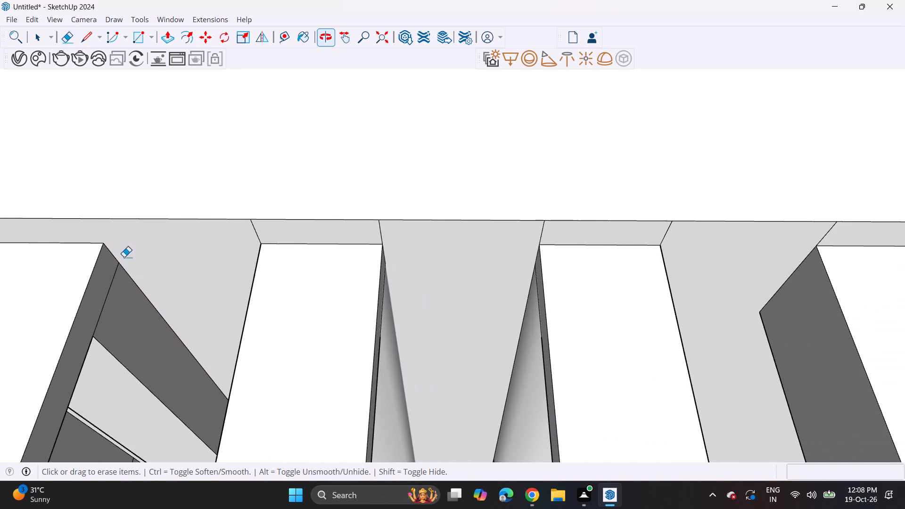
left_click_drag(244, 229, 277, 226)
left_click_drag(361, 226, 392, 227)
middle_click_drag(442, 243, 242, 276, "shift")
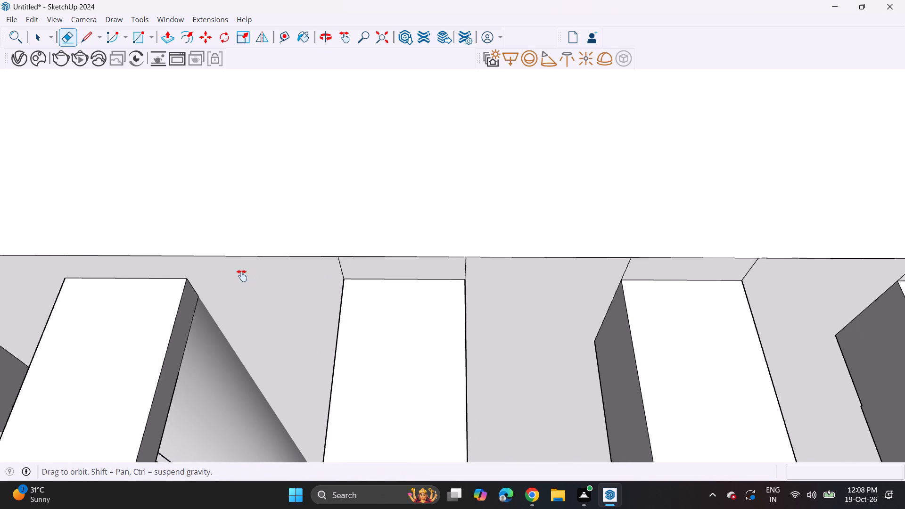
middle_click_drag(242, 276, 239, 275, "shift")
left_click_drag(336, 262, 354, 264)
left_click_drag(447, 266, 477, 265)
middle_click_drag(489, 274, 279, 247, "shift")
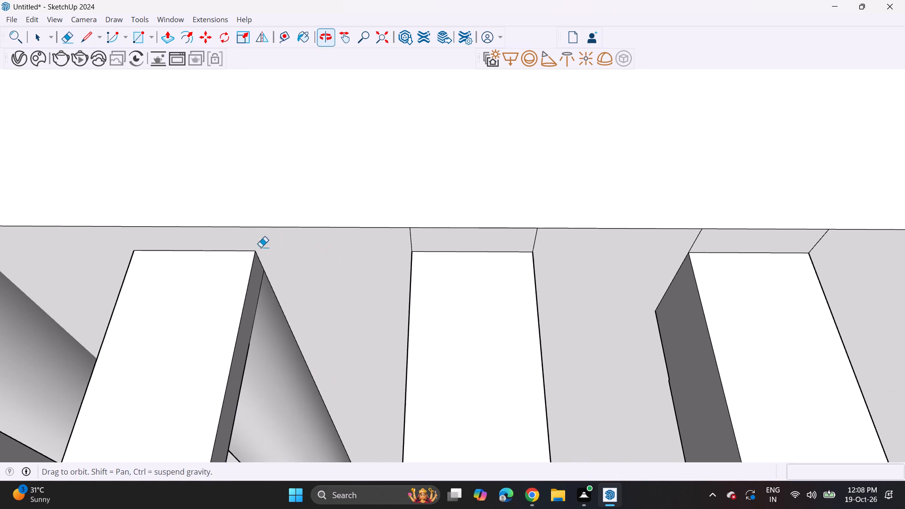
left_click(390, 237)
left_click_drag(448, 234, 358, 244)
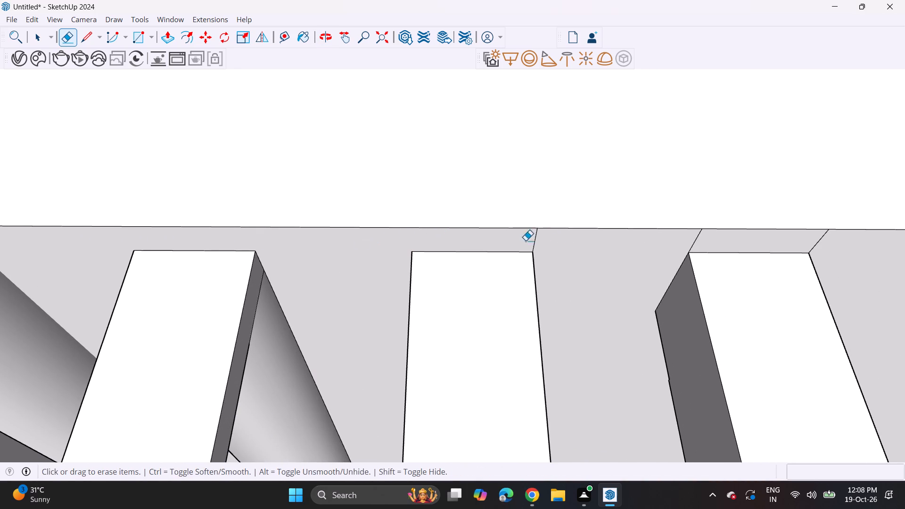
left_click_drag(522, 240, 505, 241)
middle_click_drag(576, 267, 460, 254)
left_click_drag(406, 228, 472, 232)
left_click_drag(565, 230, 617, 229)
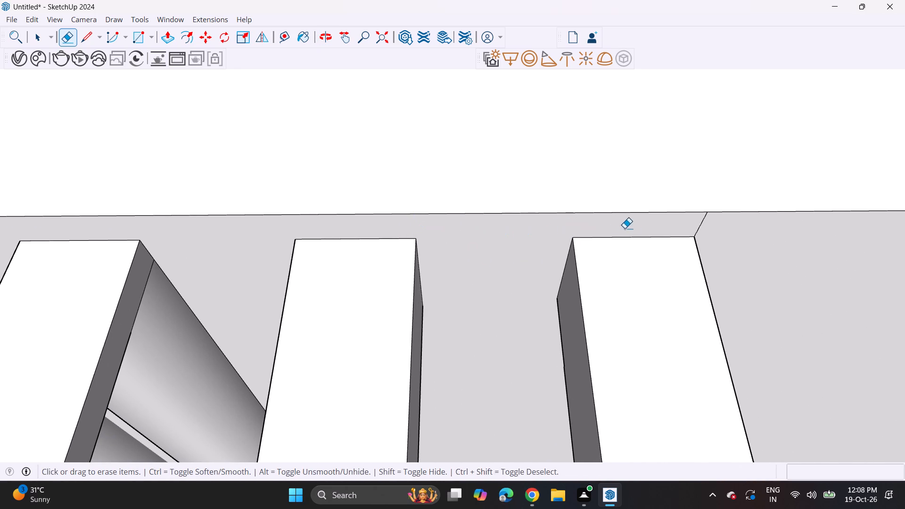
left_click_drag(688, 227, 735, 224)
Draw a circle of about 2 1/4" radius on the beam's underside, between the fourth and fifth slats near the front edge.
scroll(572, 204, "down", 17)
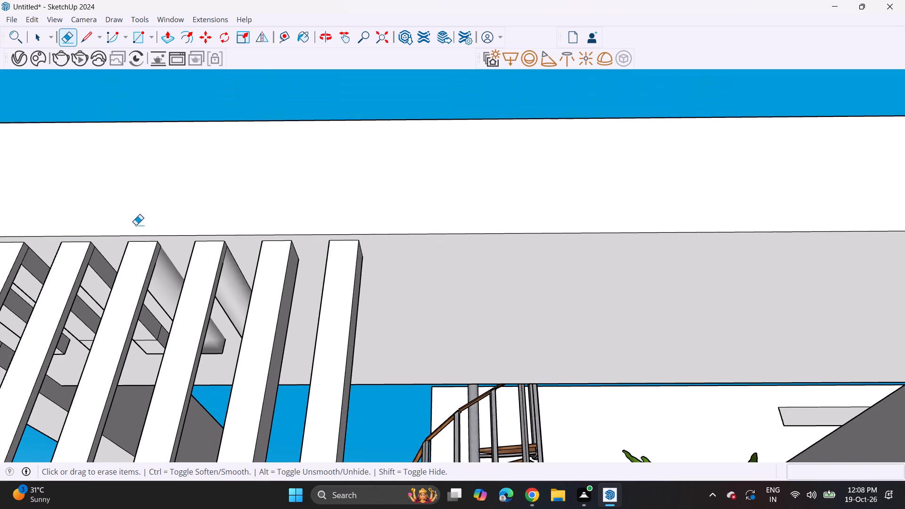
middle_click_drag(144, 247, 507, 224, "shift")
middle_click_drag(439, 243, 423, 216)
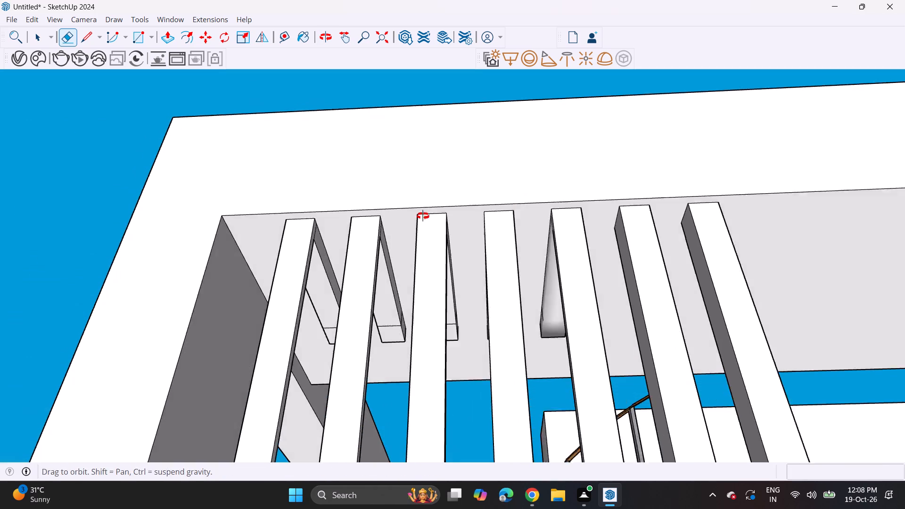
middle_click_drag(423, 216, 414, 196)
scroll(438, 196, "up", 7)
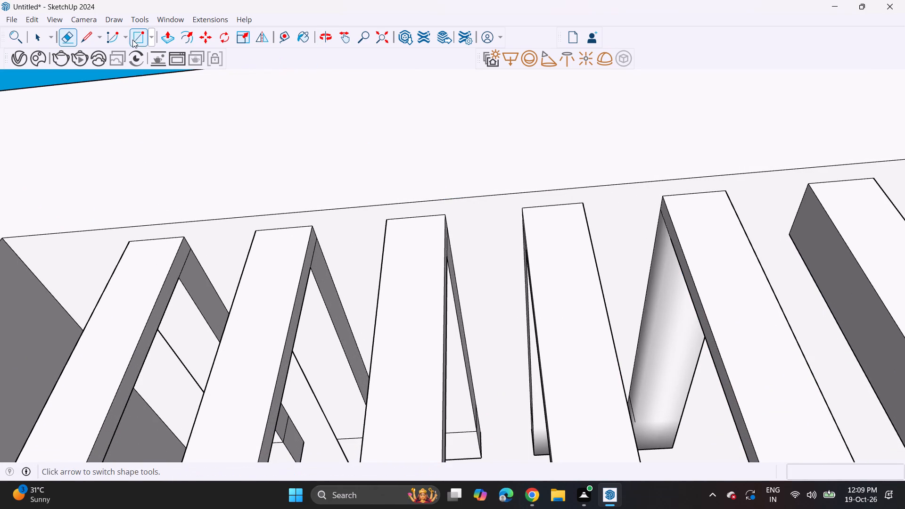
left_click(153, 37)
left_click(162, 87)
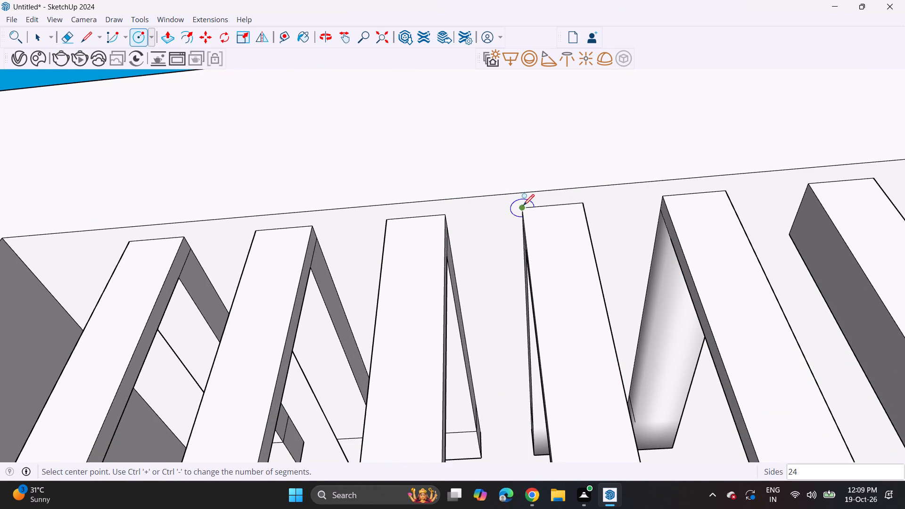
scroll(521, 205, "up", 2)
scroll(485, 205, "down", 5)
middle_click_drag(490, 207, 404, 211)
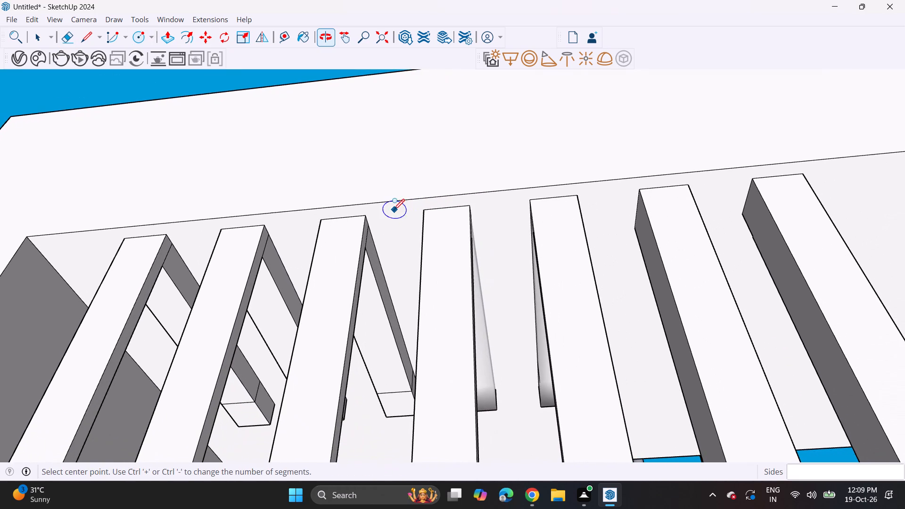
left_click(495, 203)
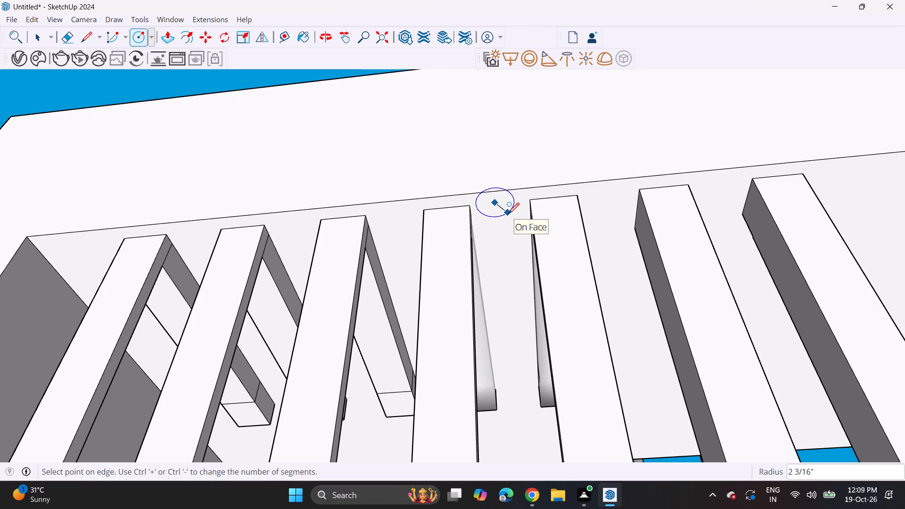
key("Escape")
left_click(492, 210)
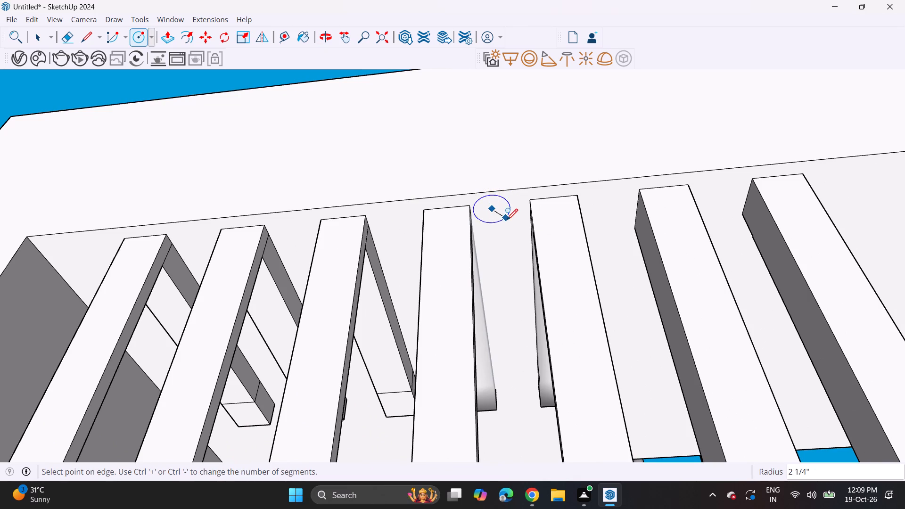
left_click(506, 217)
Copy the circle along the beam's front edge, once about 7' 11" away and again near the far wall.
key("space")
double_click(495, 211)
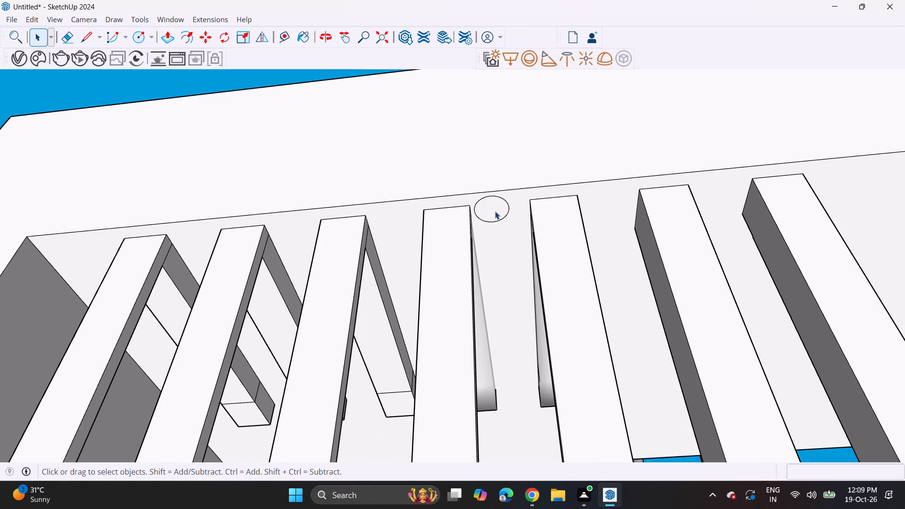
key("m")
left_click(487, 191)
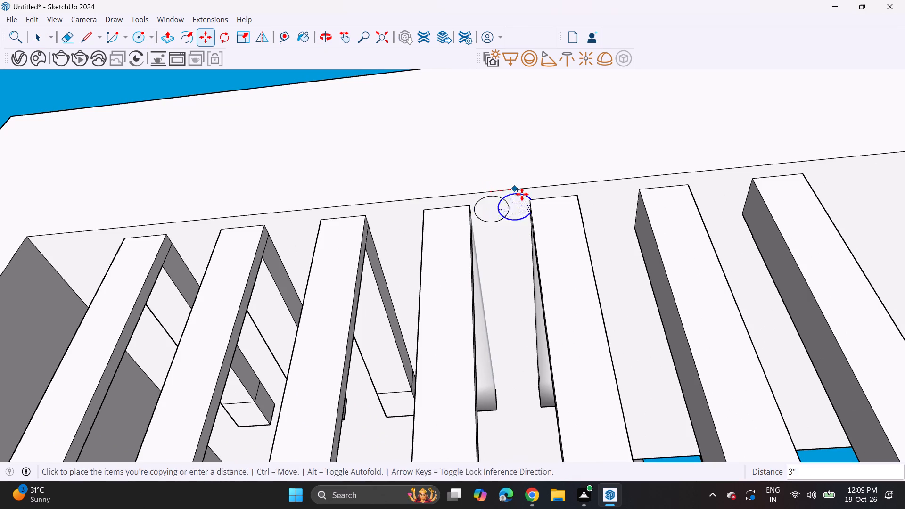
middle_click_drag(522, 194, 154, 215)
scroll(339, 193, "down", 12)
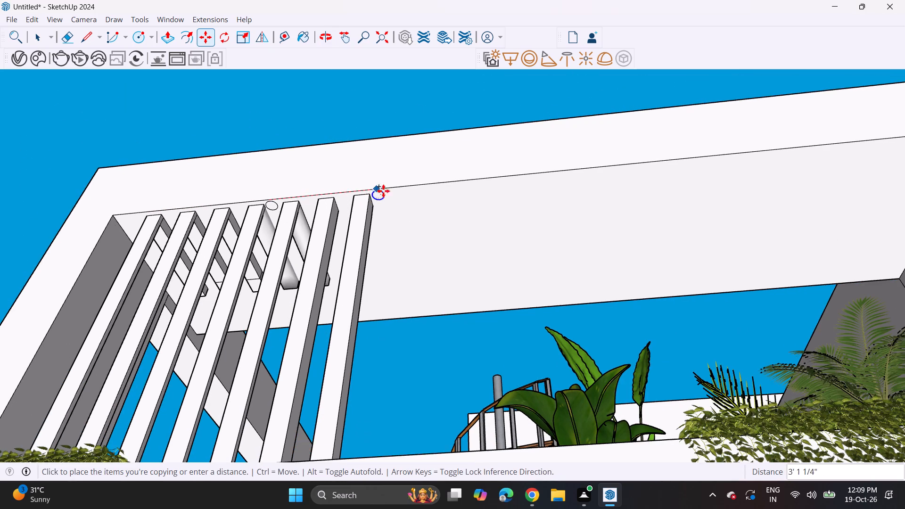
middle_click_drag(513, 171, 353, 186, "shift")
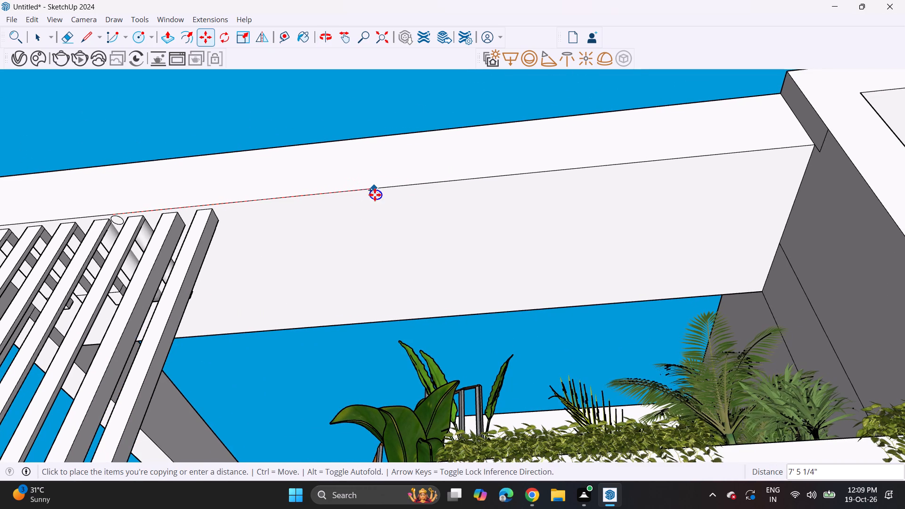
left_click(392, 189)
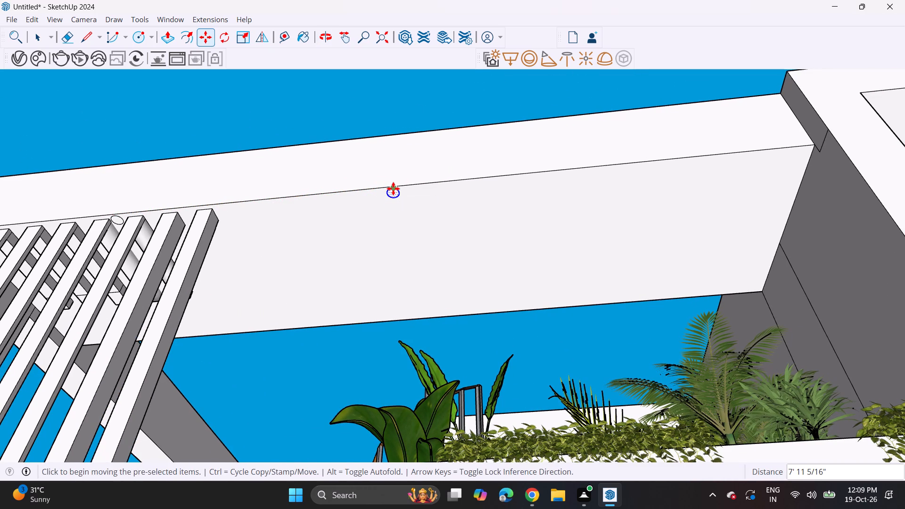
left_click(393, 188)
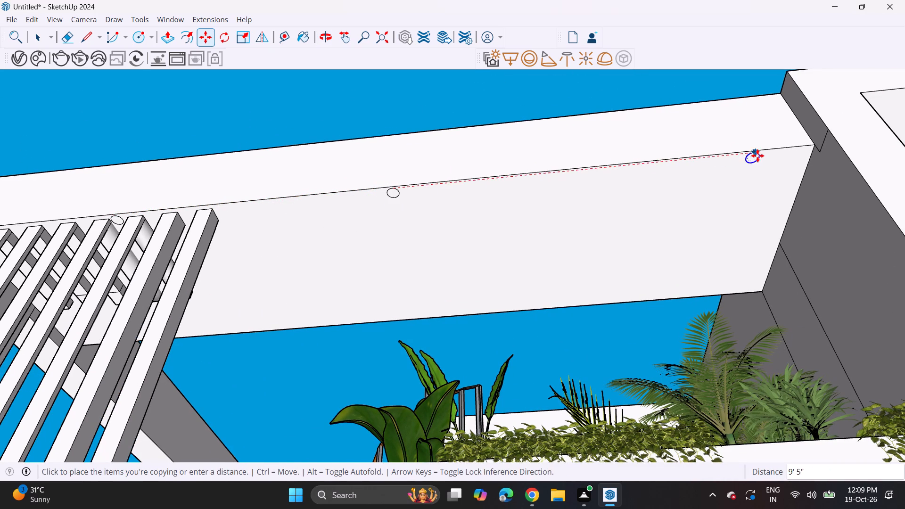
left_click(766, 158)
key("space")
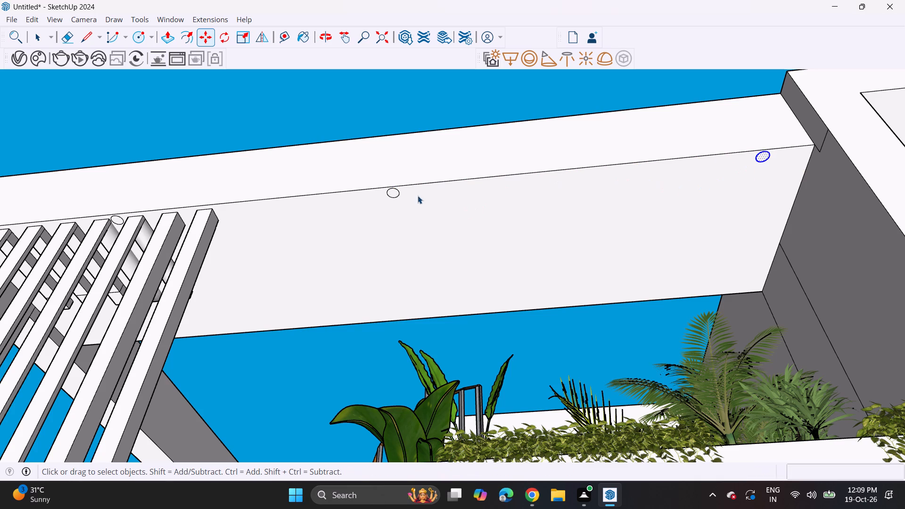
Recess all three circles 1" into the beam's underside with Push/Pull.
scroll(187, 142, "down", 3)
middle_click_drag(180, 167, 623, 142, "shift")
middle_click_drag(692, 165, 386, 210, "shift")
scroll(632, 176, "up", 1, "shift")
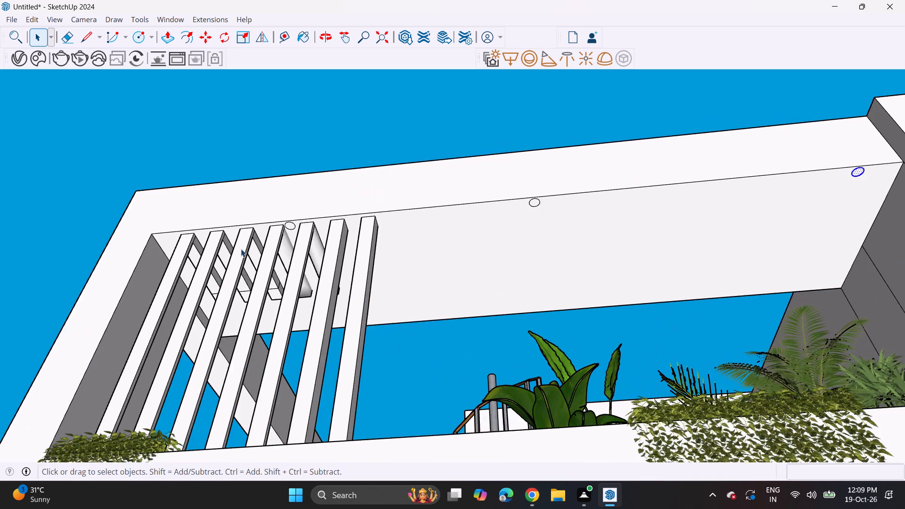
scroll(241, 249, "up", 18)
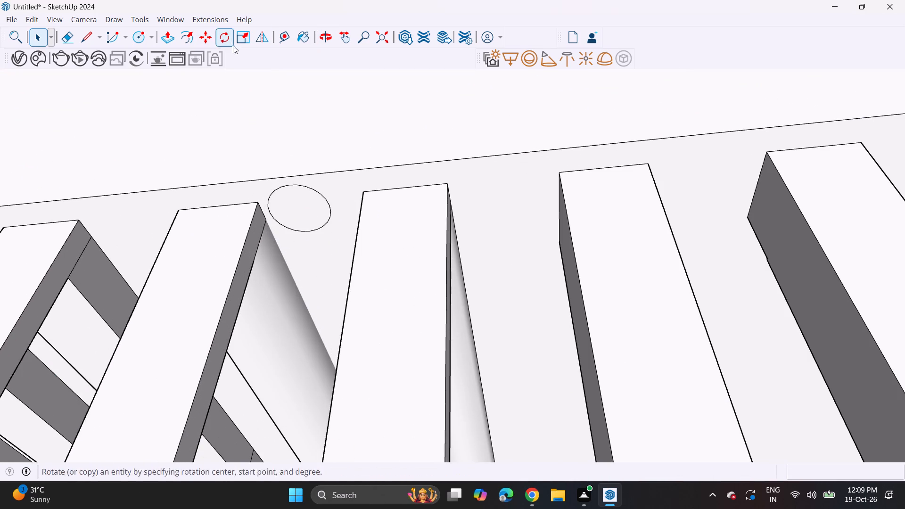
left_click(172, 41)
scroll(280, 186, "up", 3)
key("Escape")
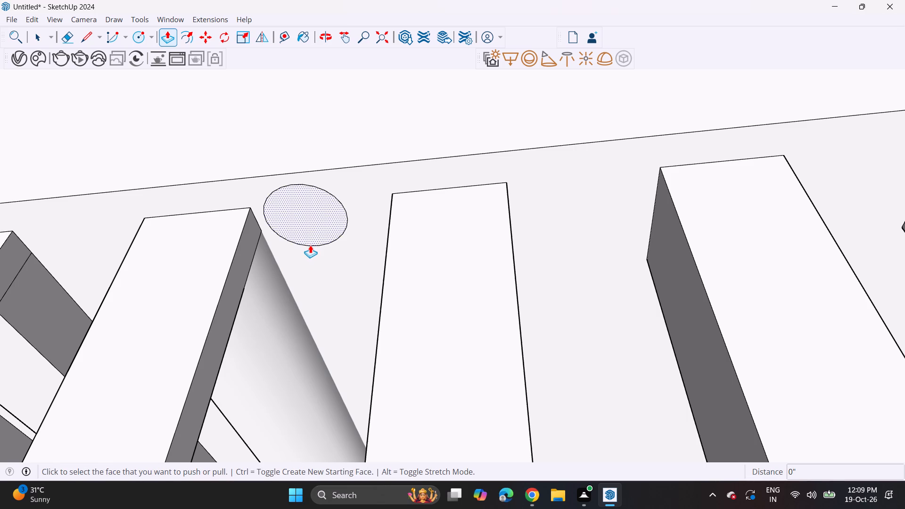
left_click(319, 237)
left_click(322, 223)
scroll(319, 230, "down", 4)
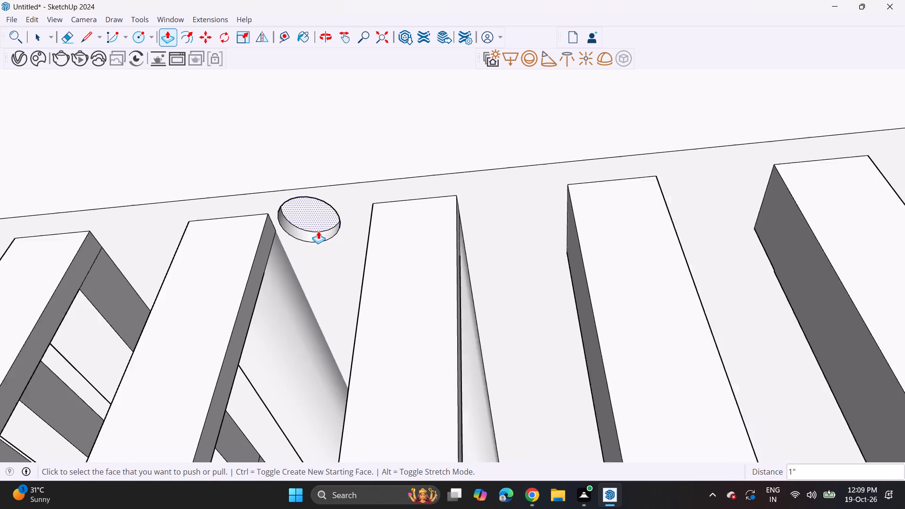
scroll(318, 231, "down", 6)
middle_click_drag(481, 206, 0, 188, "shift")
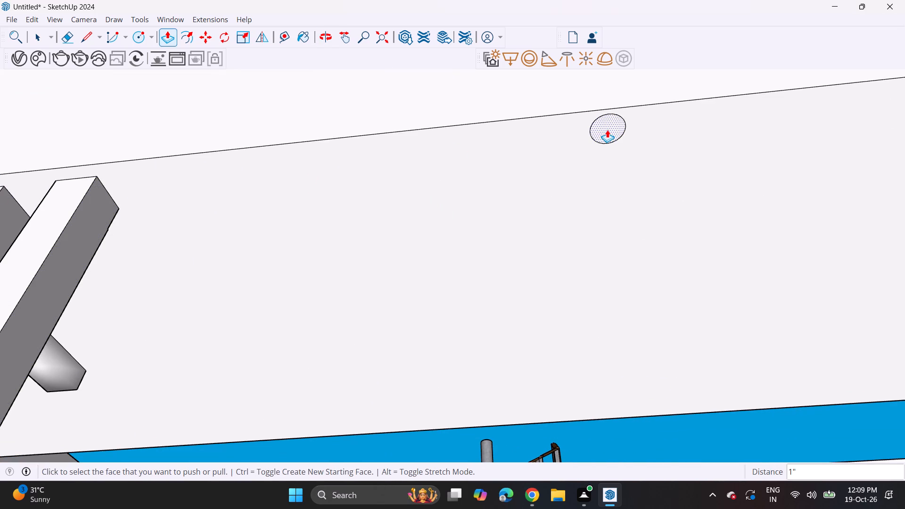
double_click(607, 130)
middle_click_drag(661, 120, 5, 213, "shift")
scroll(99, 192, "down", 6)
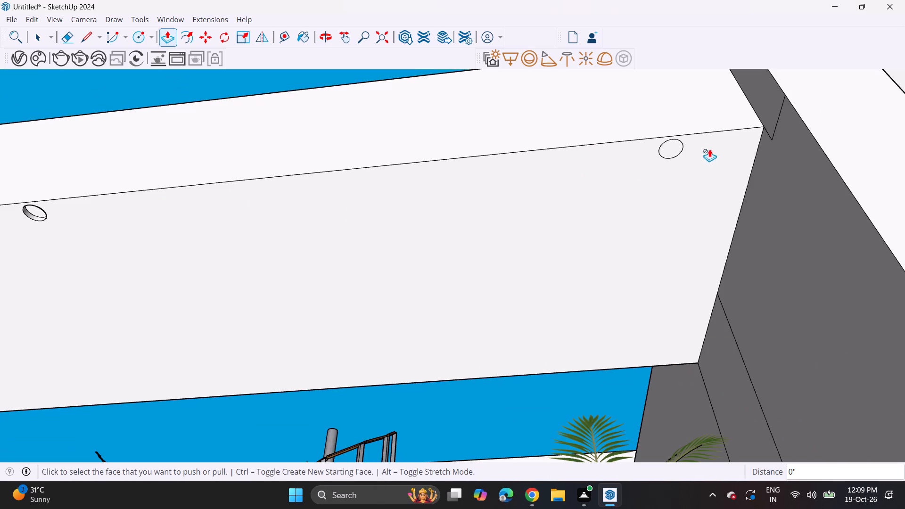
double_click(677, 147)
Import the pin+light model from Downloads and place it among the slats near the beam's circular recess.
scroll(464, 199, "down", 9)
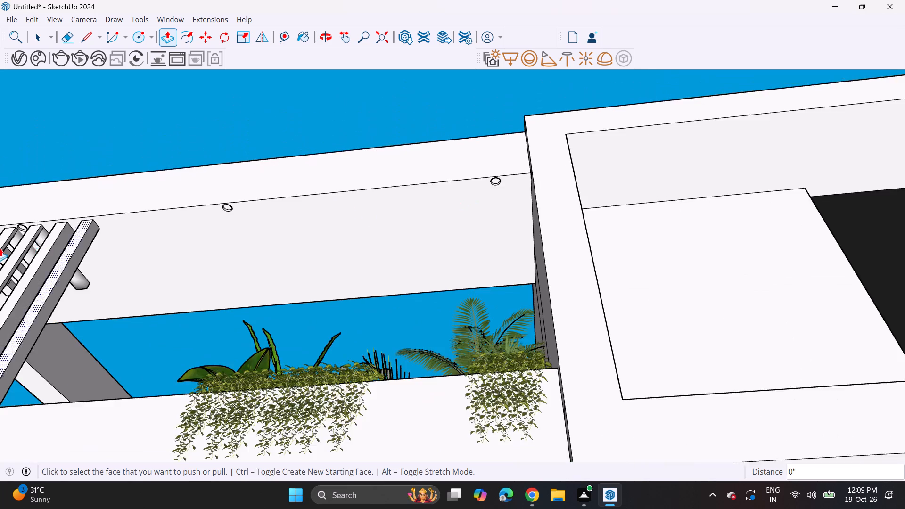
middle_click_drag(0, 250, 354, 222)
scroll(370, 194, "up", 18)
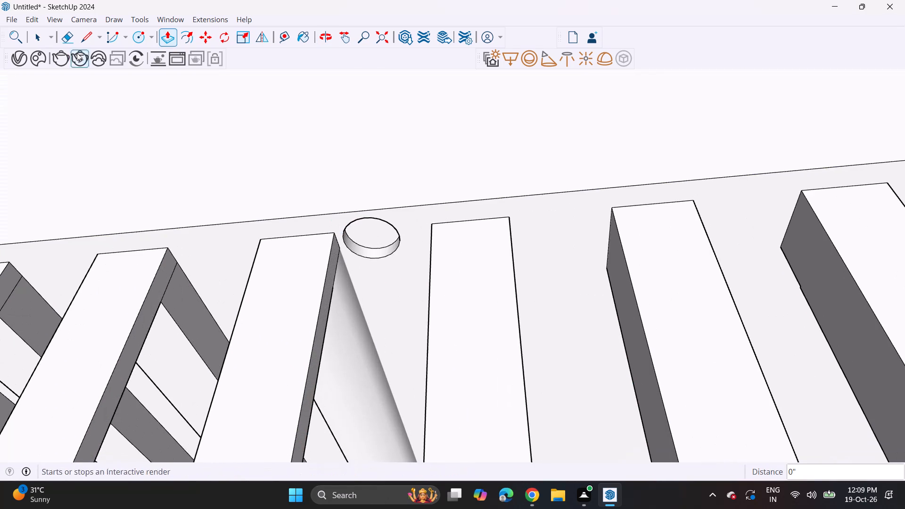
left_click(10, 18)
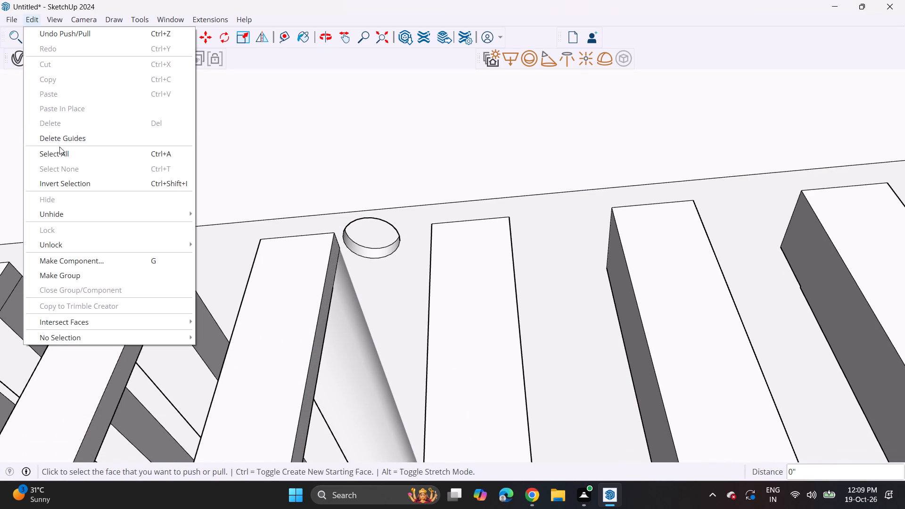
left_click(12, 19)
left_click(12, 19)
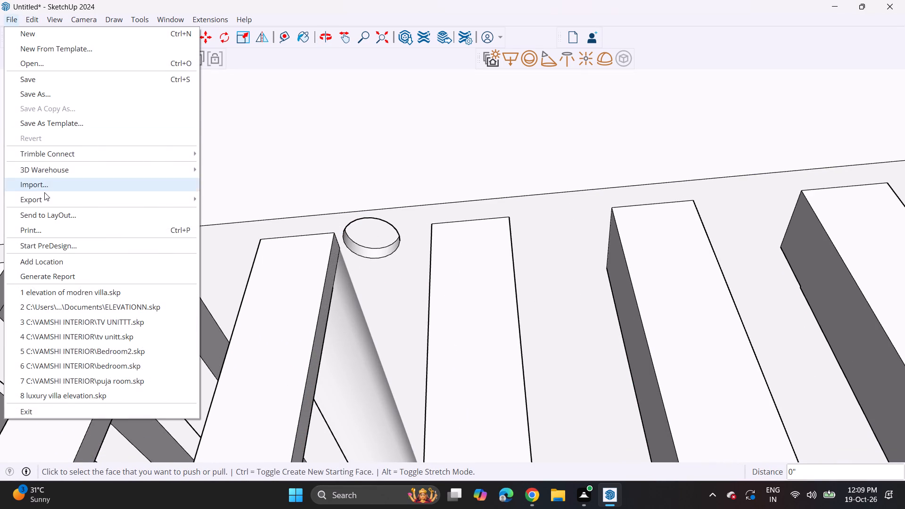
left_click(49, 176)
left_click(46, 186)
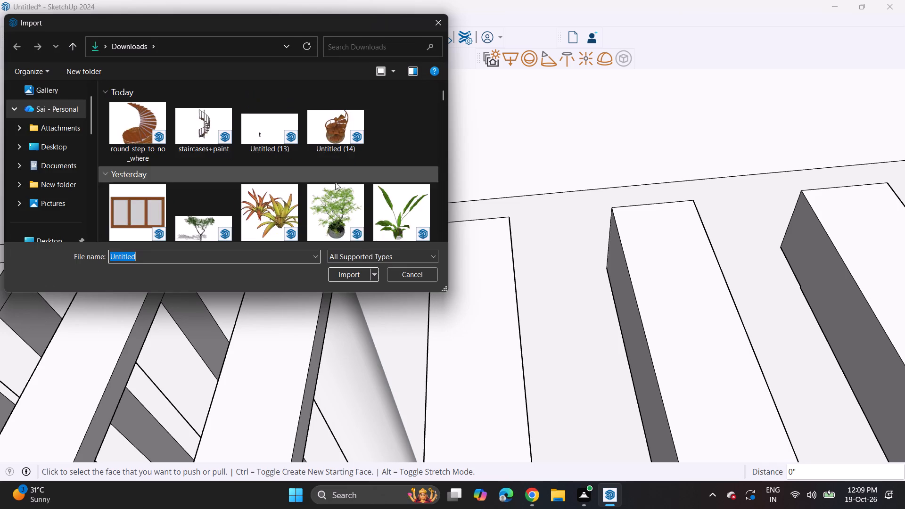
scroll(319, 185, "down", 14)
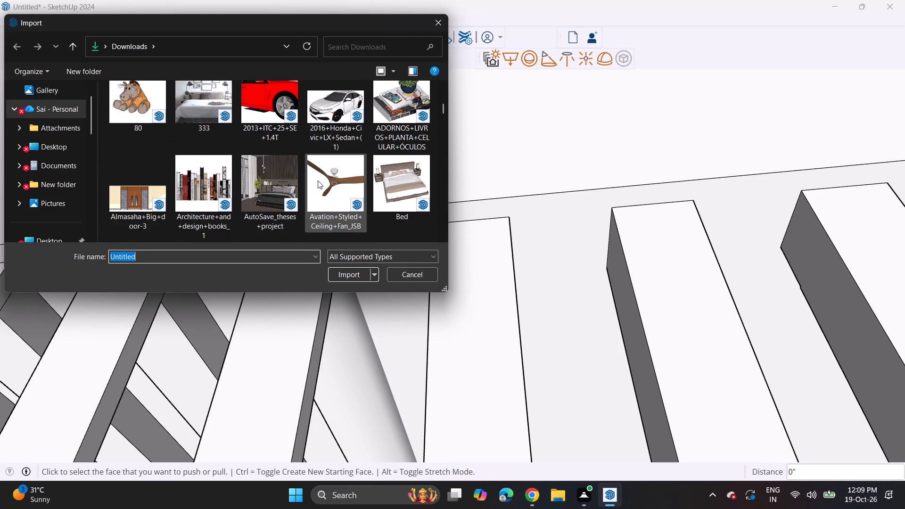
scroll(318, 181, "down", 9)
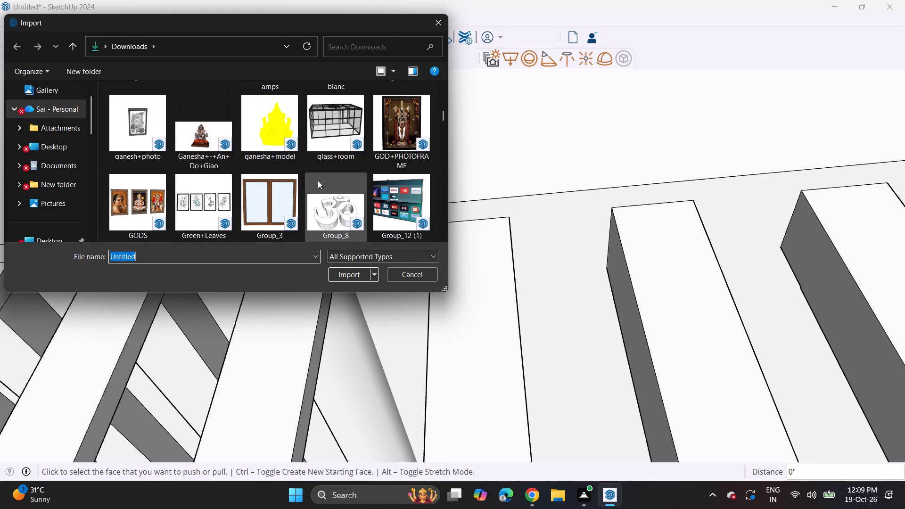
scroll(318, 181, "down", 5)
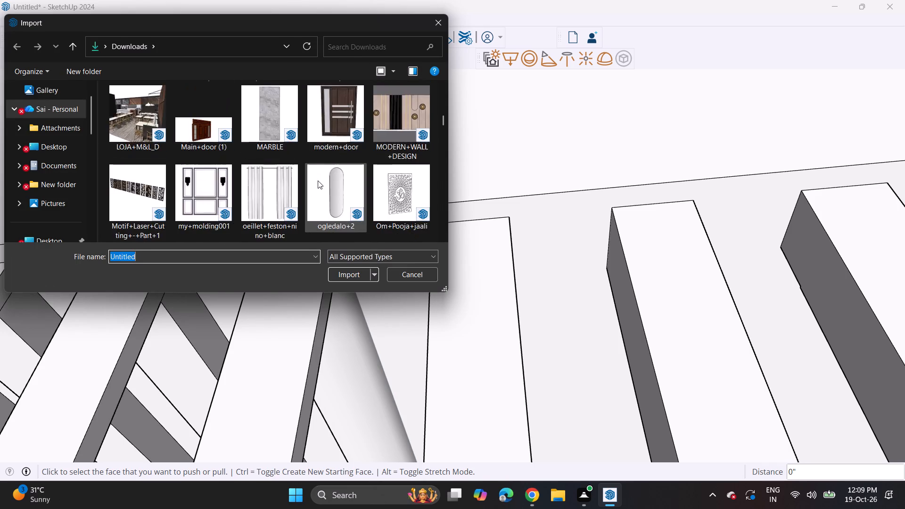
scroll(318, 181, "down", 4)
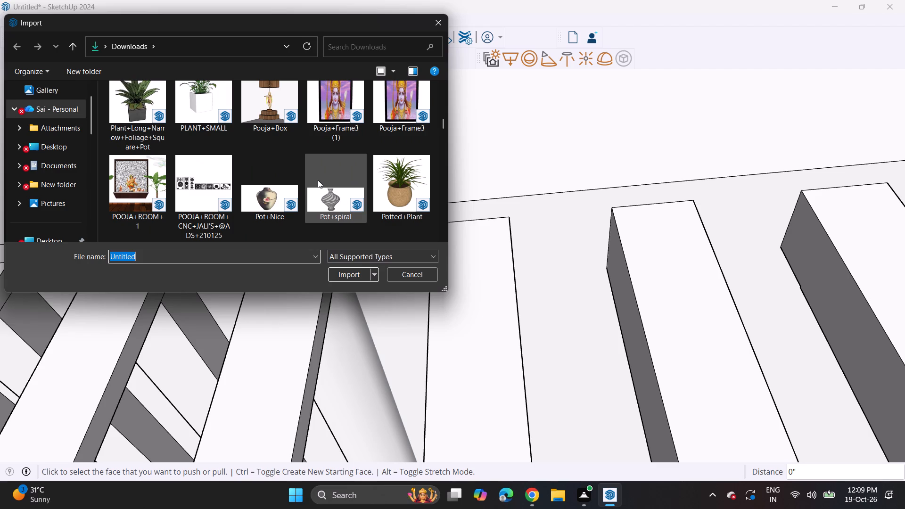
scroll(318, 180, "down", 5)
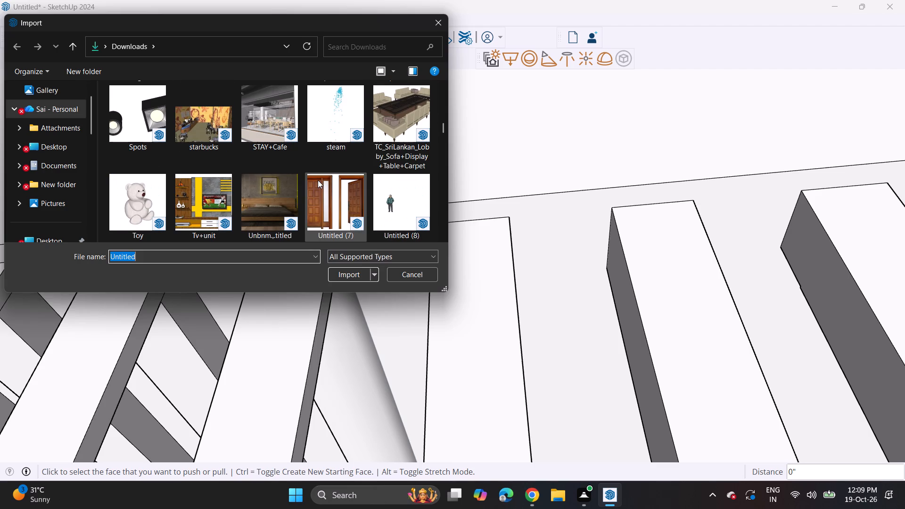
scroll(318, 180, "down", 2)
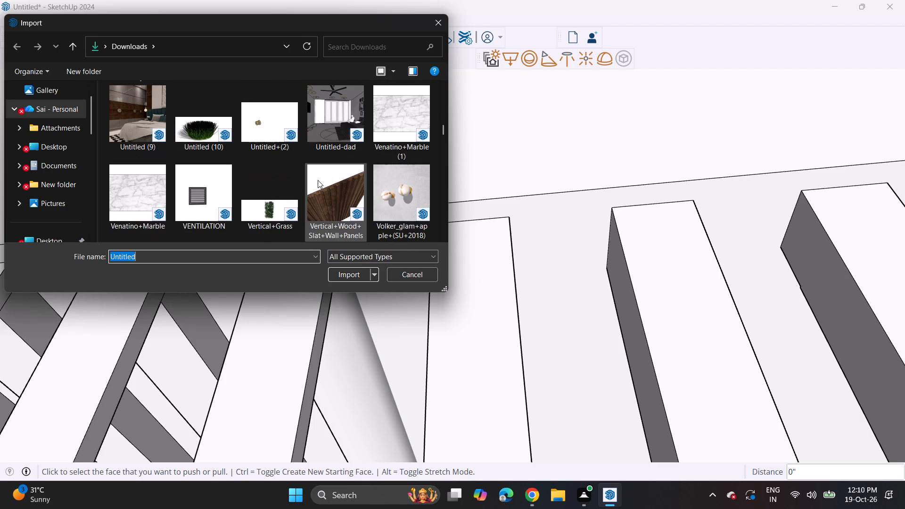
scroll(318, 180, "down", 4)
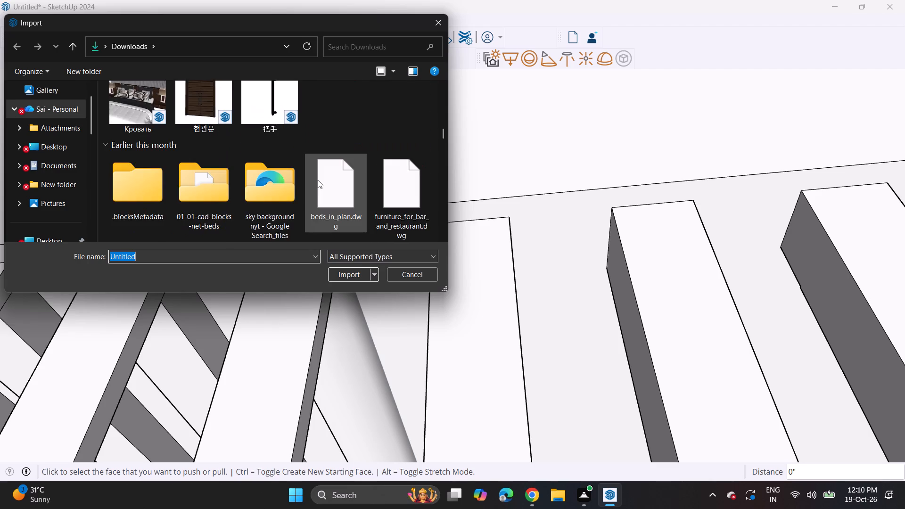
scroll(318, 180, "down", 1)
scroll(318, 180, "up", 7)
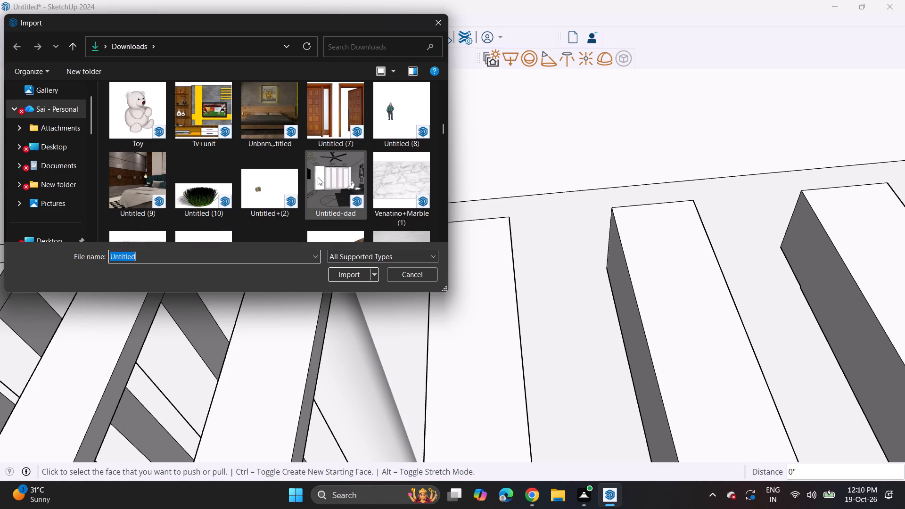
scroll(318, 177, "up", 7)
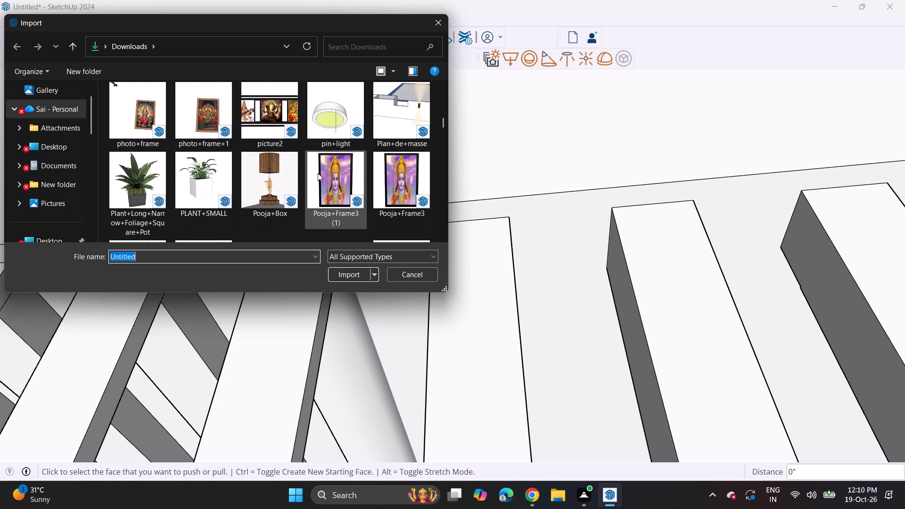
left_click(323, 129)
left_click(344, 277)
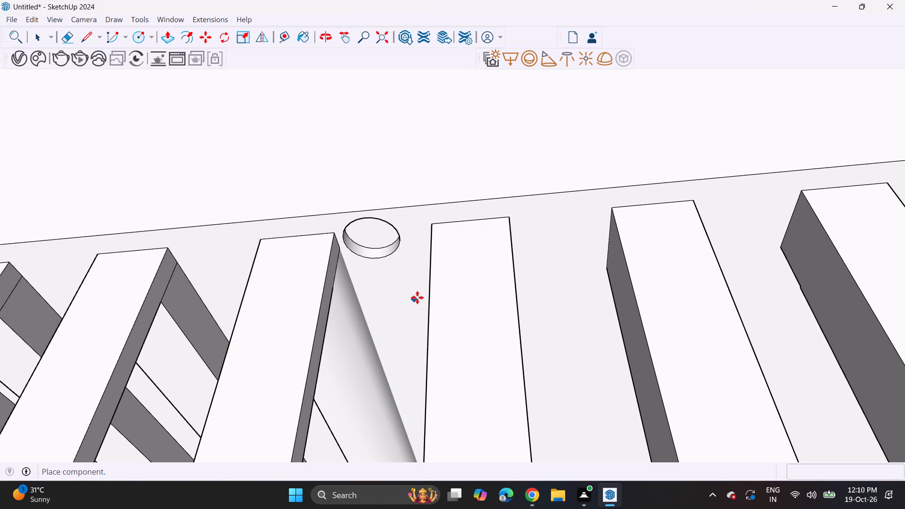
left_click(229, 417)
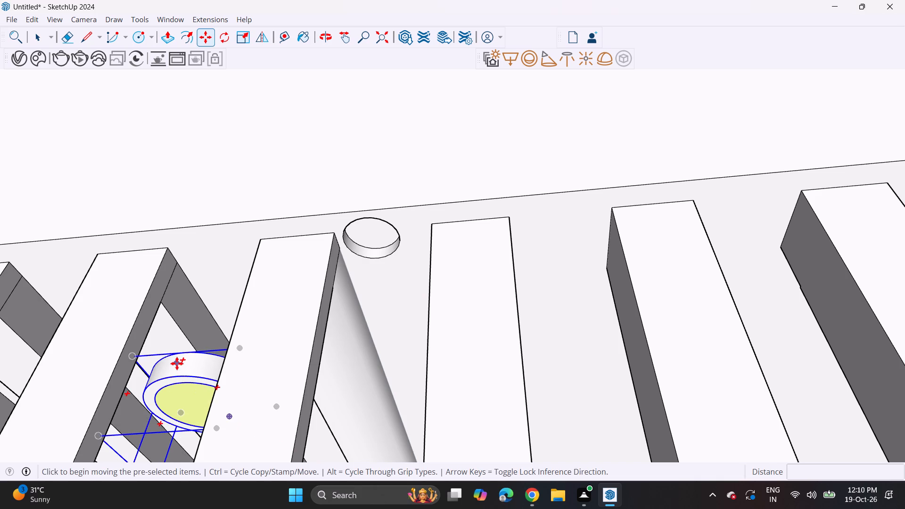
Move the pin light beside the circular recess between the fourth and fifth slats, finishing with a shift of about 1'.
left_click(177, 363)
left_click(349, 218)
middle_click_drag(361, 202, 366, 263)
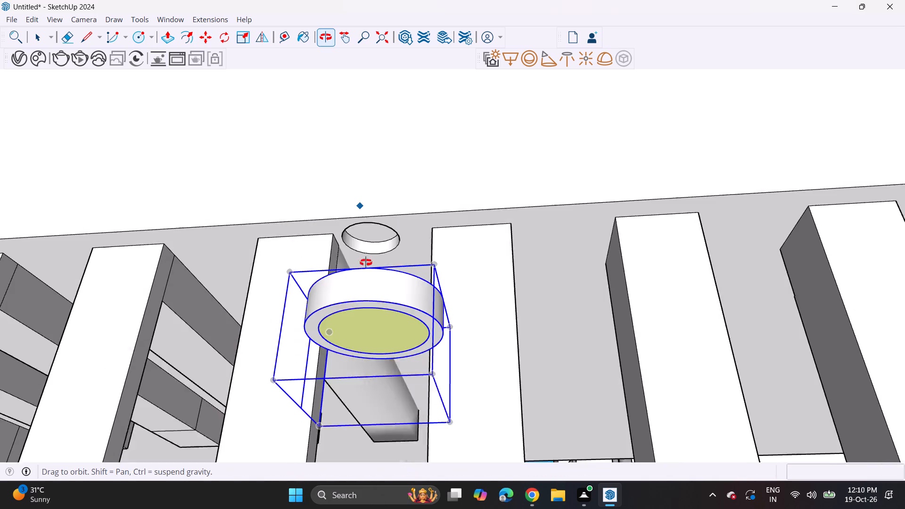
middle_click_drag(366, 263, 365, 271)
scroll(411, 292, "down", 2)
left_click(424, 281)
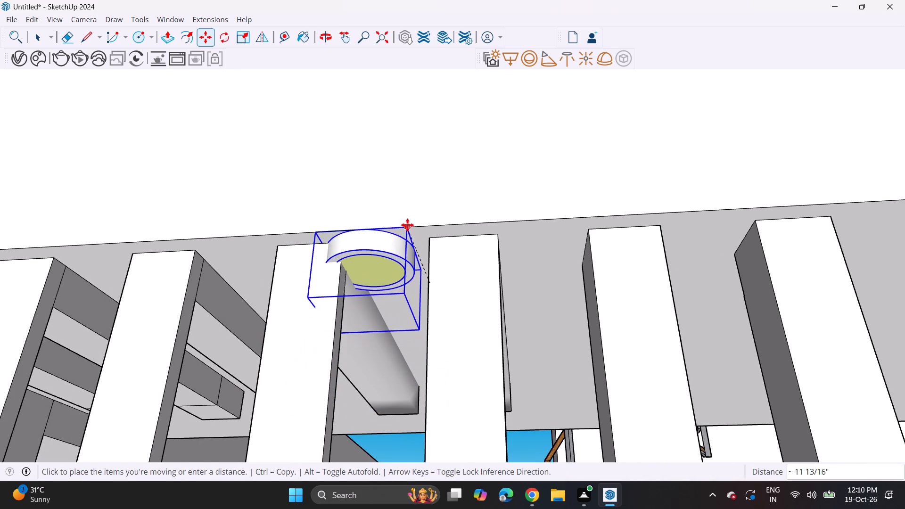
left_click(424, 231)
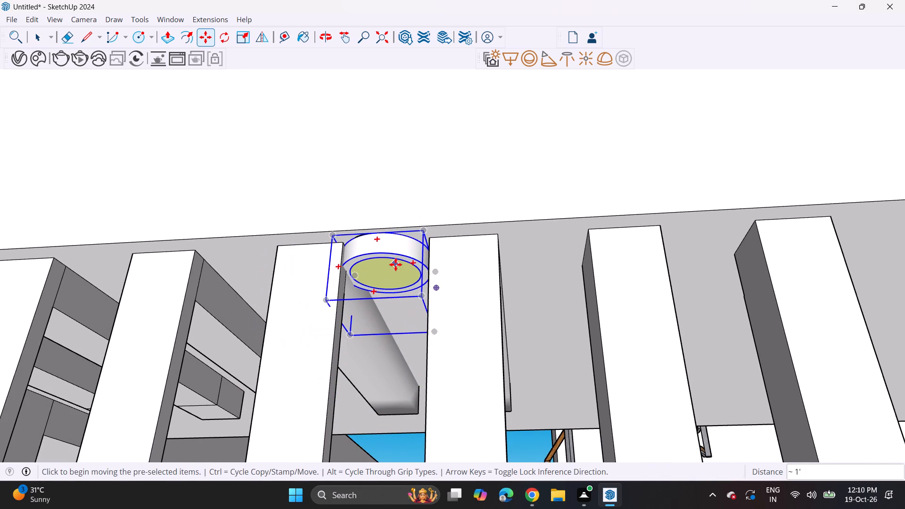
Scale the pin light down uniformly to about 0.42 of its size.
scroll(395, 264, "down", 12)
scroll(391, 274, "up", 12)
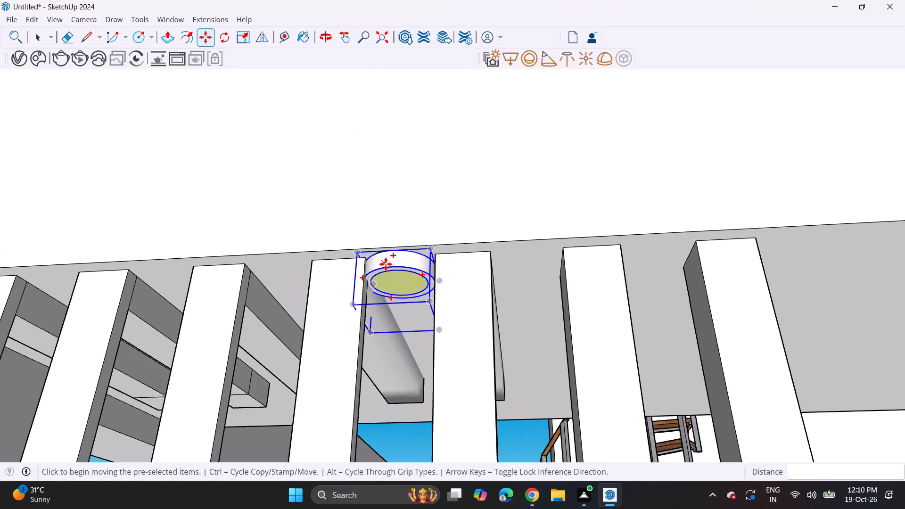
scroll(386, 264, "up", 2)
left_click(244, 38)
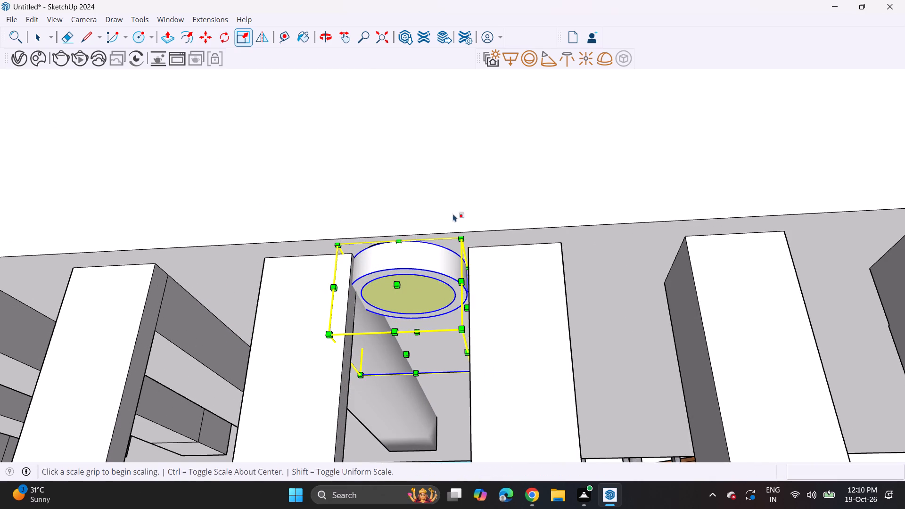
left_click(464, 241)
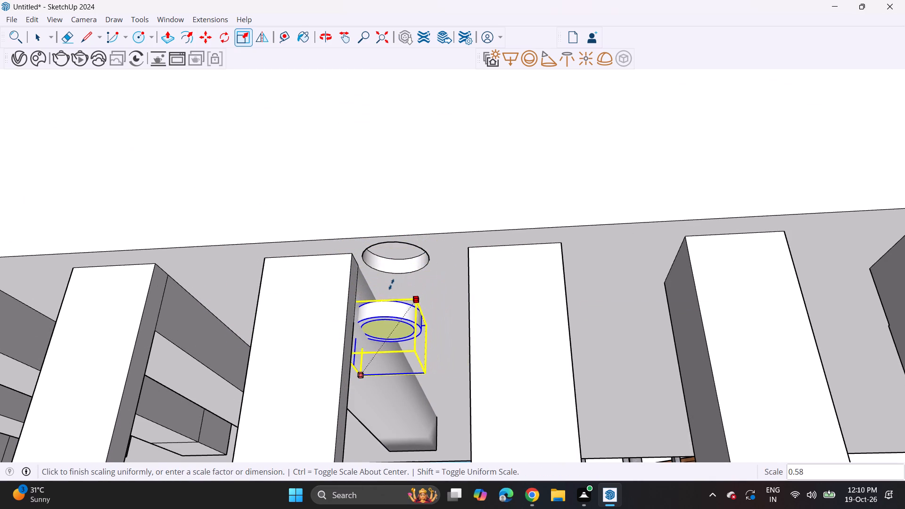
left_click(377, 307)
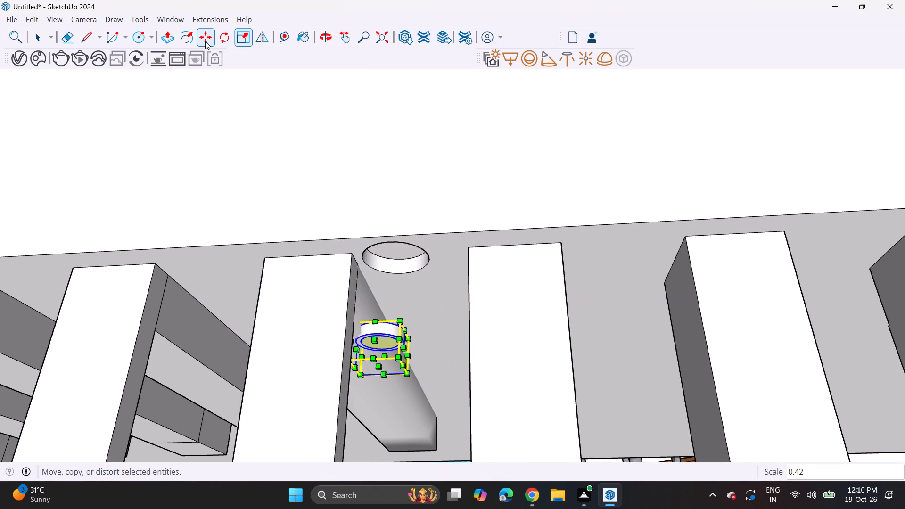
Move the reduced pin light about 9 9/16" to the circular recess, and shift it about 5 5/8" by its bounding-box corner.
left_click(205, 41)
left_click(374, 342)
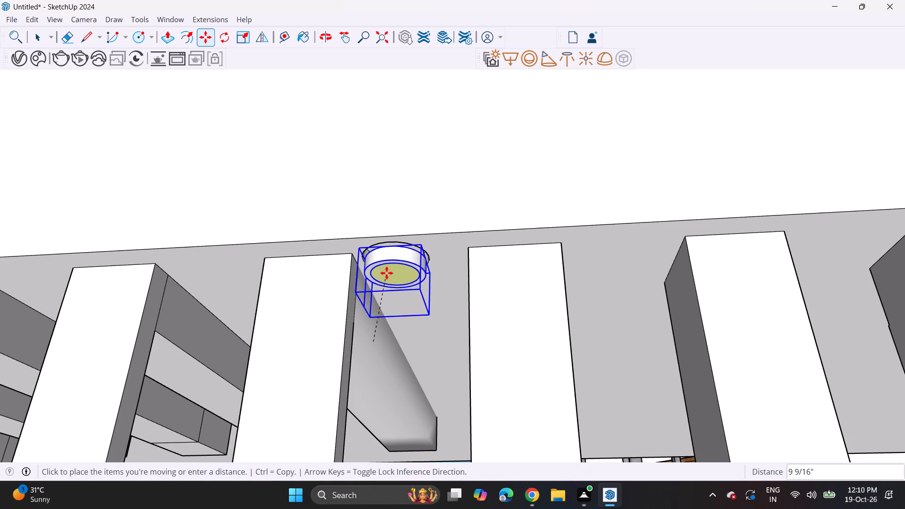
left_click(387, 273)
middle_click_drag(417, 246, 302, 298)
scroll(322, 321, "up", 3)
left_click(343, 336)
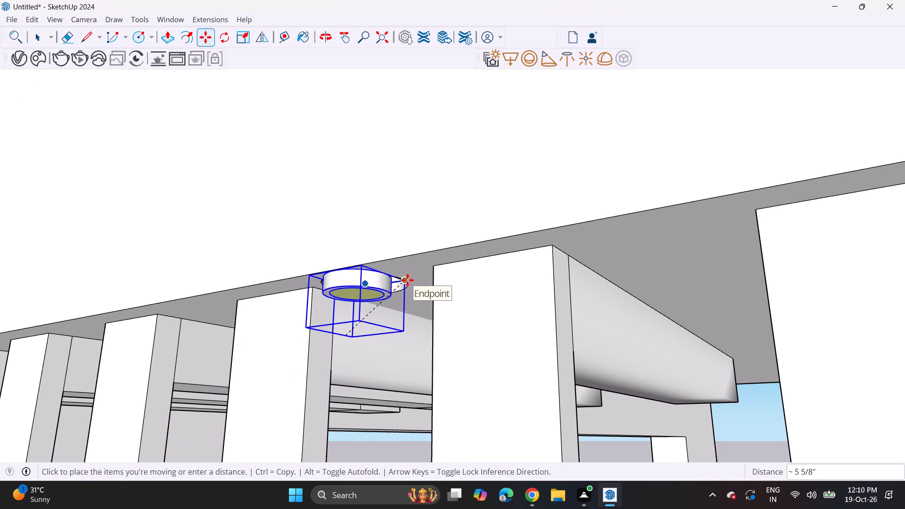
left_click(407, 280)
Centre the pin light under the recess with moves of about 1" and 1/8".
middle_click_drag(346, 304, 603, 281)
scroll(499, 282, "up", 8)
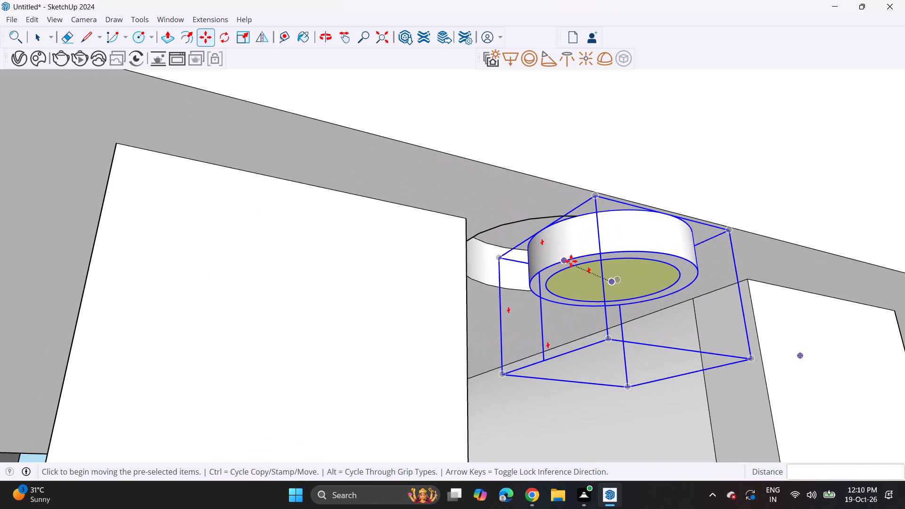
left_click(626, 240)
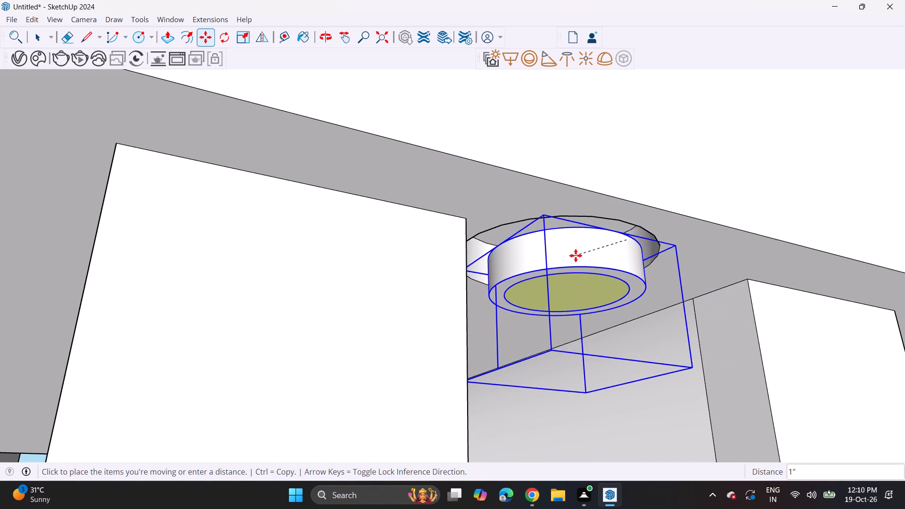
left_click(576, 255)
middle_click_drag(583, 264, 392, 237)
left_click(548, 277)
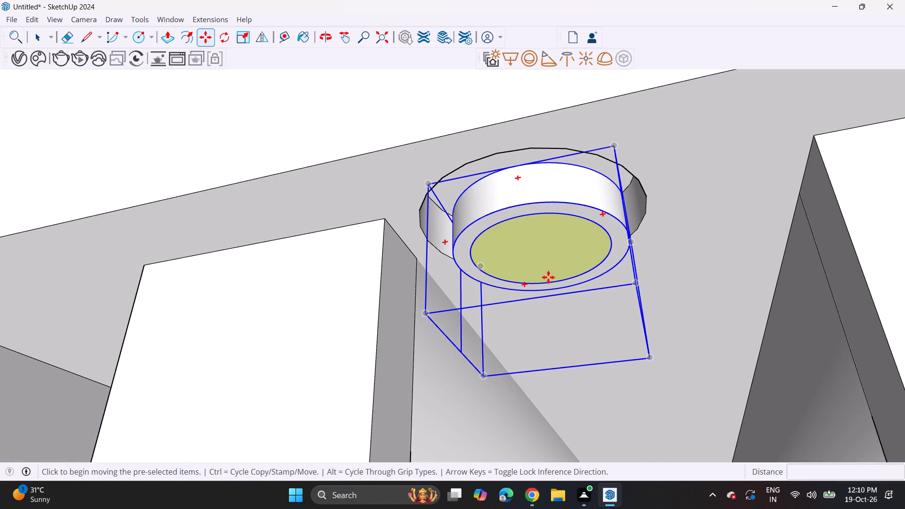
left_click(554, 275)
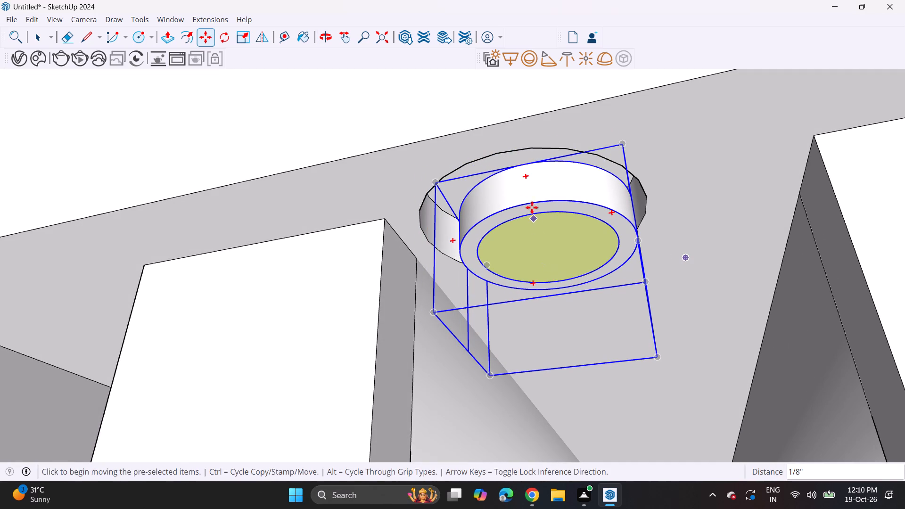
Raise the pin light into the circular recess by its upper bounding-box corner.
middle_click_drag(524, 171, 463, 255)
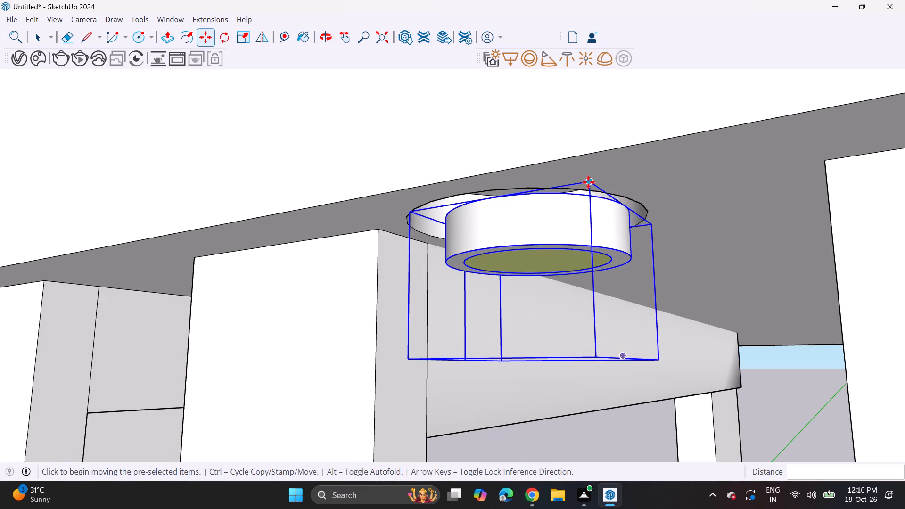
left_click(591, 180)
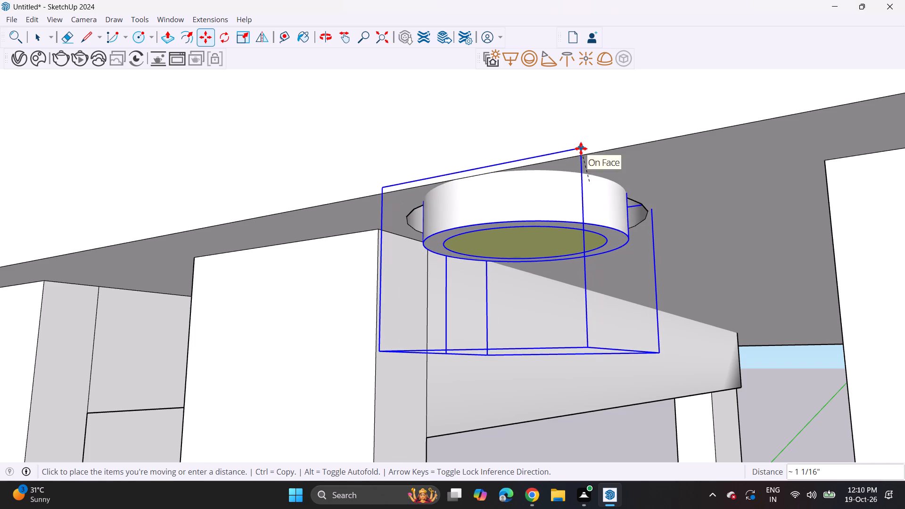
left_click(583, 133)
Scale the pin light up uniformly by about 1.25 to better fill the recess.
middle_click_drag(549, 208, 645, 127)
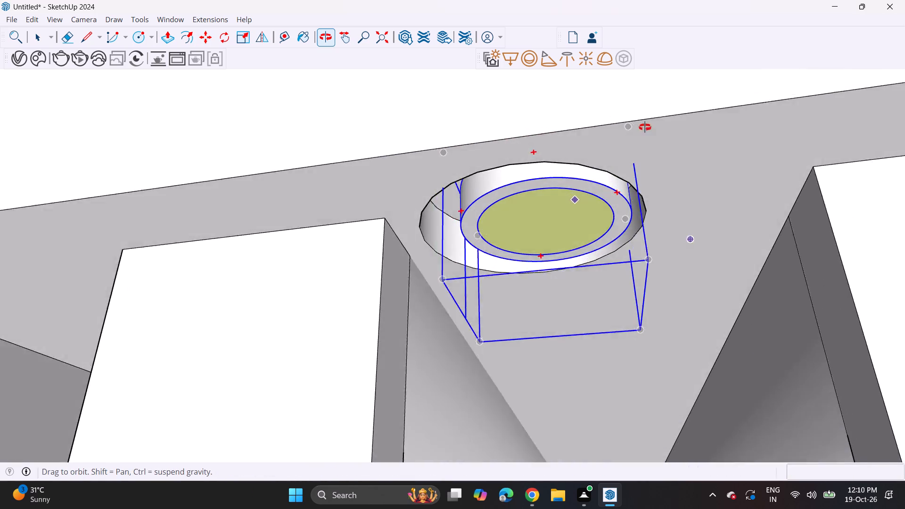
middle_click_drag(645, 127, 661, 88)
middle_click_drag(602, 238, 540, 181, "shift")
middle_click_drag(540, 189, 544, 162)
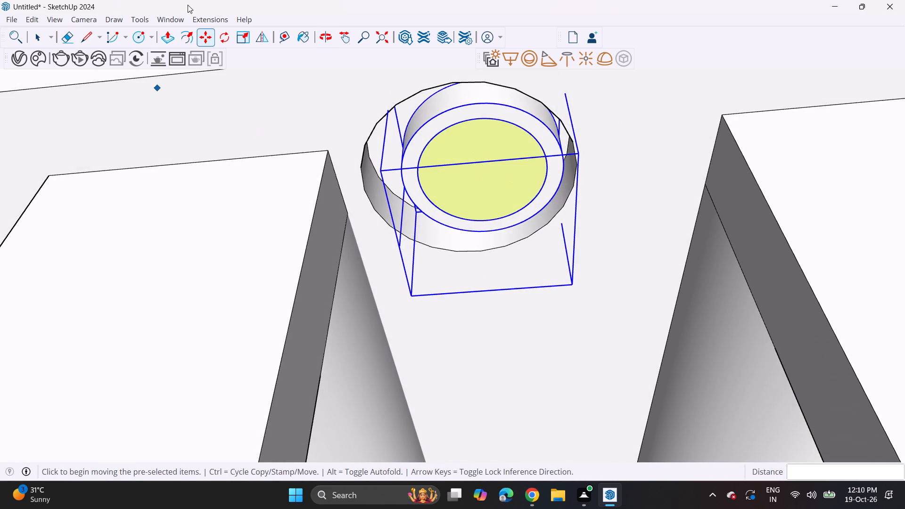
left_click(236, 37)
left_click(416, 294)
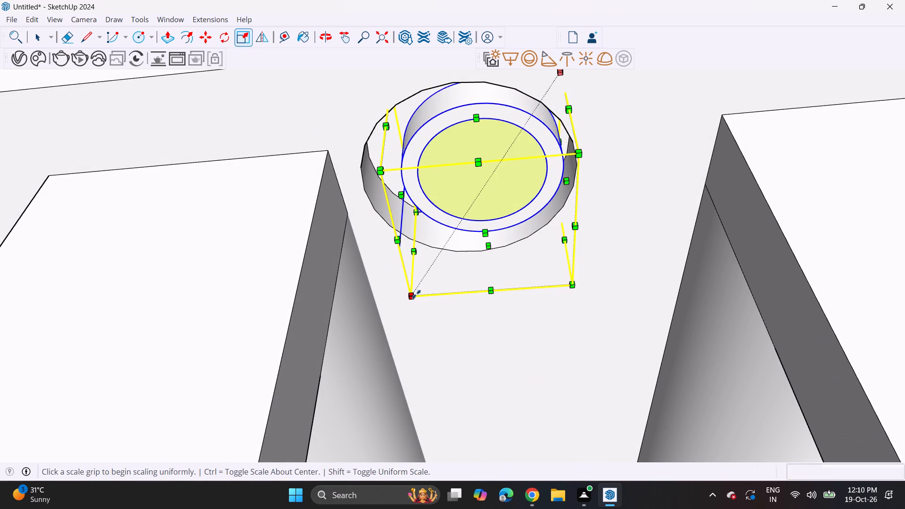
left_click(350, 329)
Finish the pin light's uniform scaling, and try enlarging it by a further factor of about 1.10 from its corner.
left_click(579, 180)
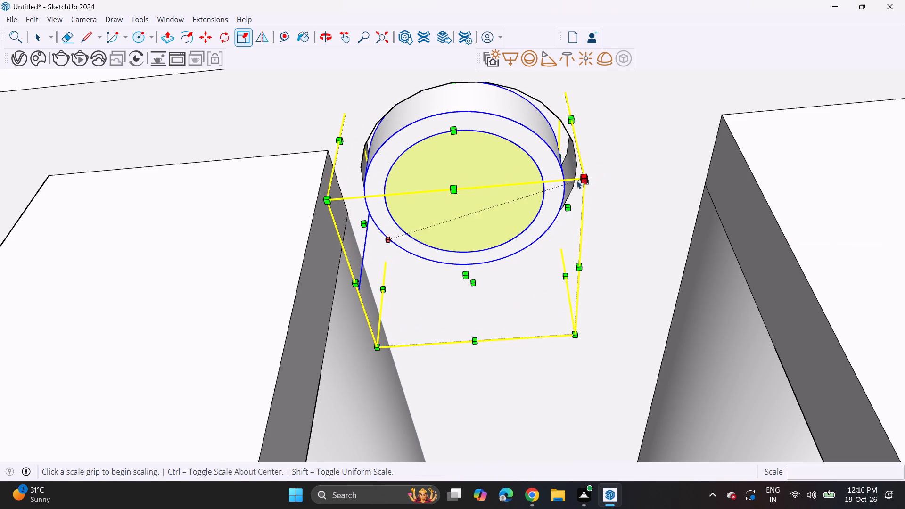
left_click(585, 175)
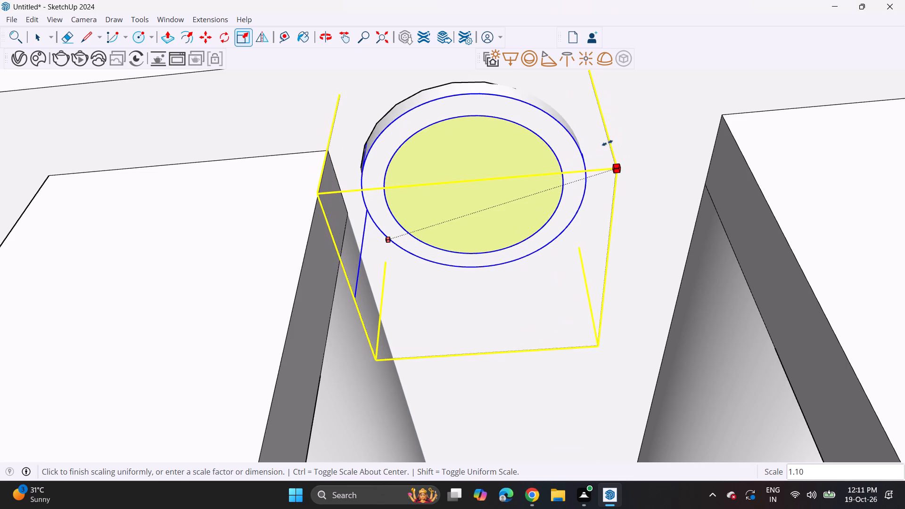
left_click(605, 144)
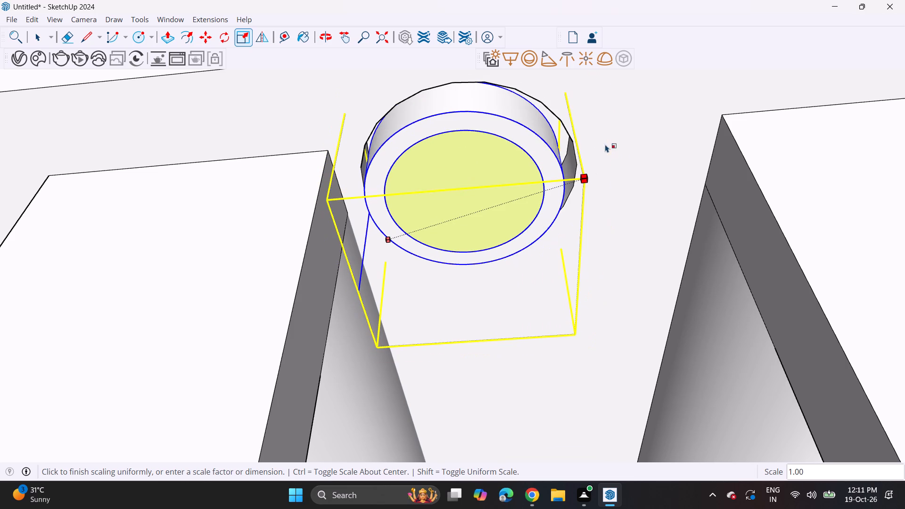
scroll(560, 183, "down", 10)
middle_click_drag(531, 187, 530, 272)
key("space")
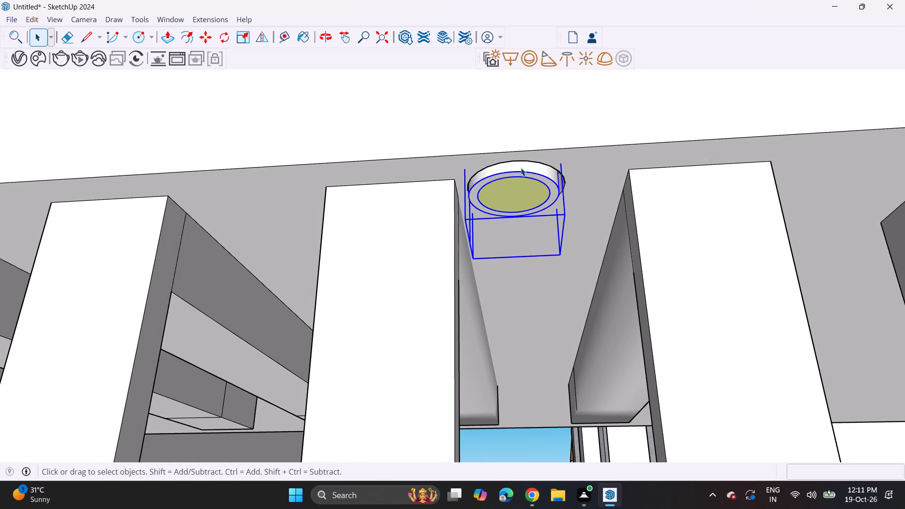
Copy the pin light about 7' 11 5/16" along the beam into the middle circular recess.
key("m")
left_click(515, 172)
middle_click_drag(632, 179, 0, 200, "shift")
scroll(542, 108, "down", 11)
middle_click_drag(547, 159, 81, 276, "shift")
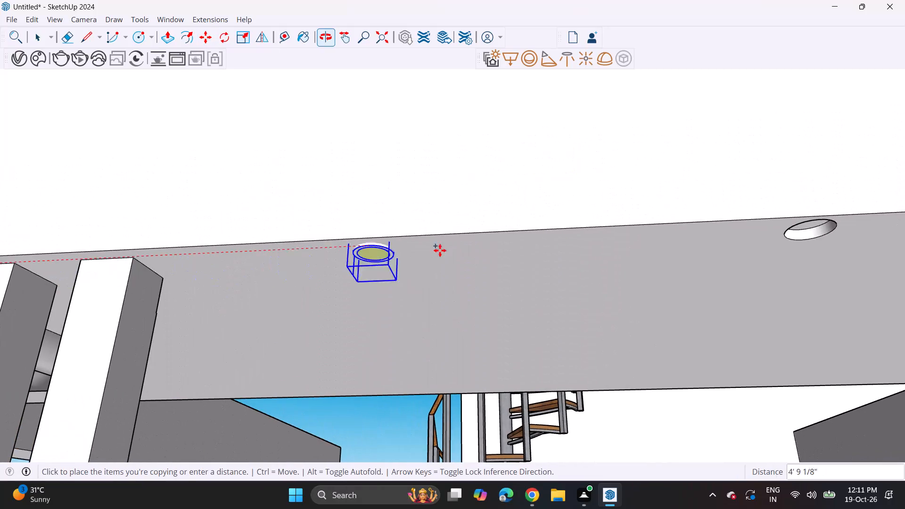
middle_click_drag(694, 224, 353, 230)
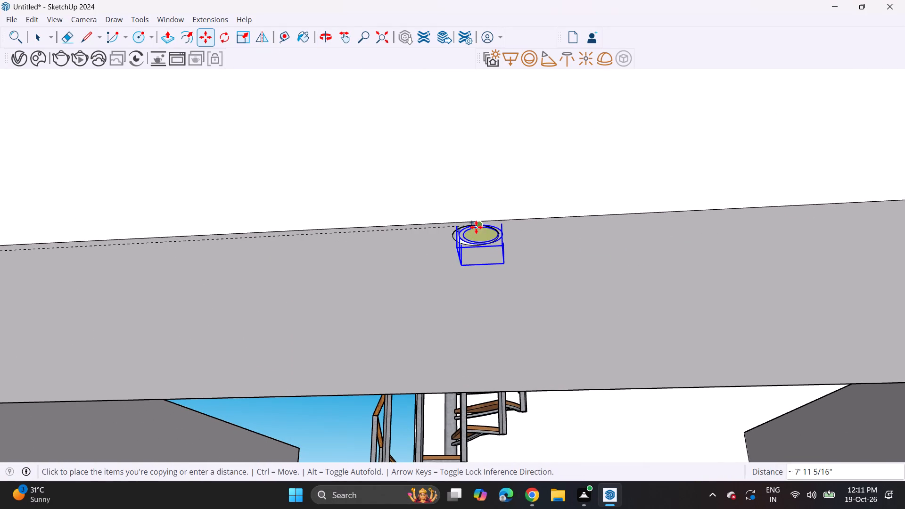
left_click(476, 229)
Copy the middle pin light about 9' 8 1/16" along the beam into the last circular recess.
left_click(476, 225)
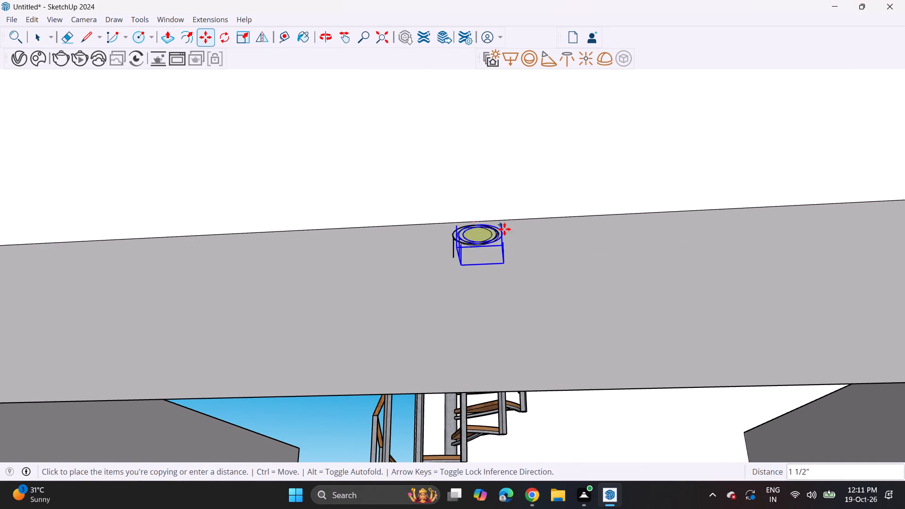
middle_click_drag(571, 228, 59, 224, "shift")
scroll(118, 238, "down", 9)
scroll(797, 181, "up", 4)
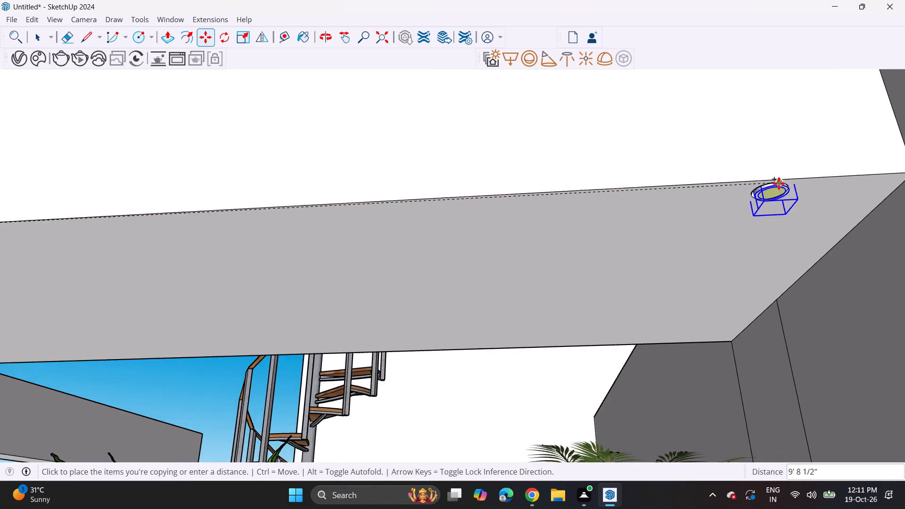
scroll(773, 182, "up", 9)
left_click(781, 170)
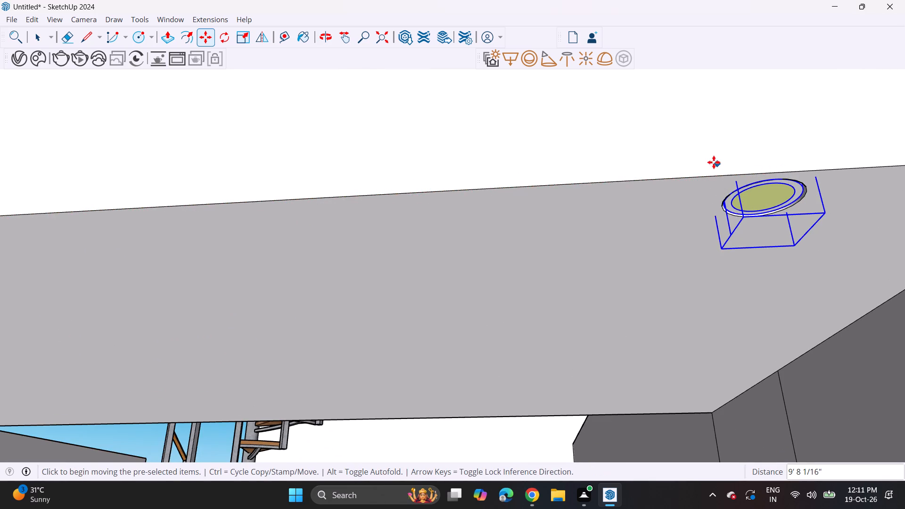
scroll(714, 162, "down", 8)
key("space")
left_click(618, 231)
Raise the original pin light behind the slats about 5/16" deeper into its recess.
scroll(617, 232, "down", 10)
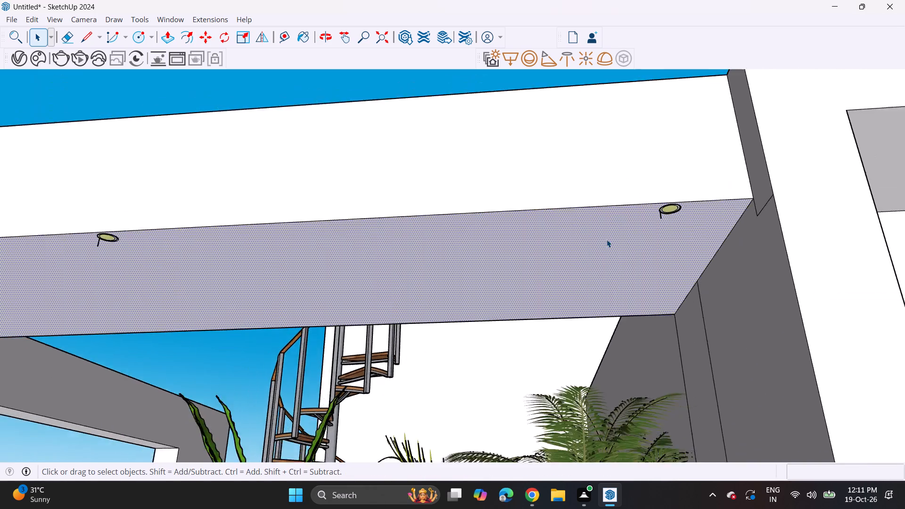
scroll(607, 239, "down", 6)
scroll(211, 258, "up", 12)
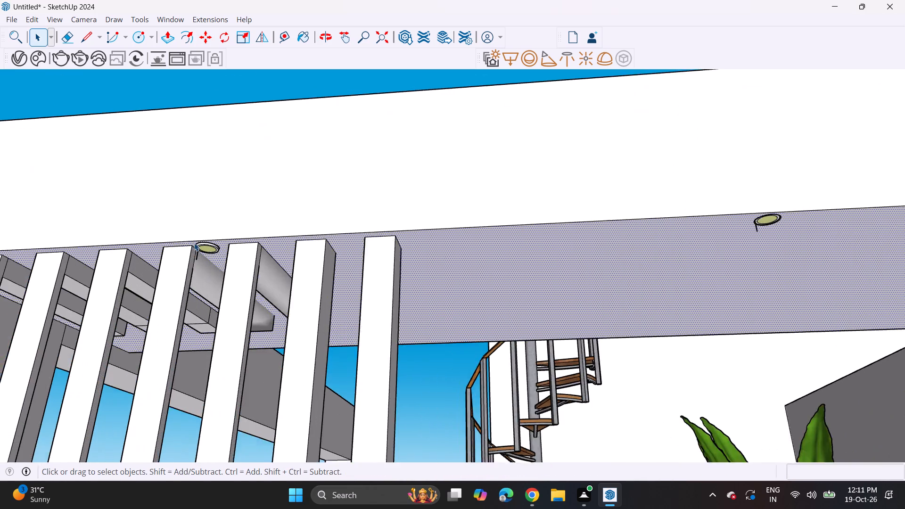
scroll(194, 243, "up", 19)
left_click(210, 254)
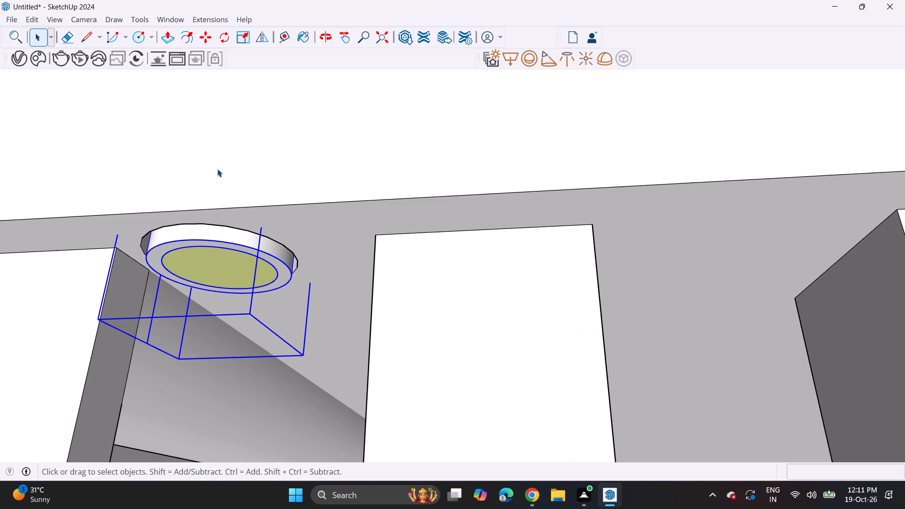
left_click(208, 31)
left_click(213, 275)
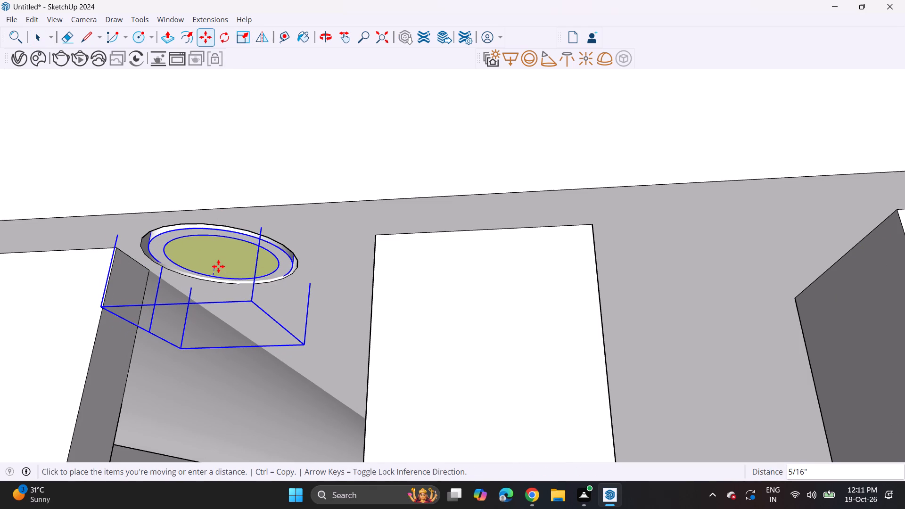
left_click(218, 266)
scroll(225, 250, "down", 10)
key("space")
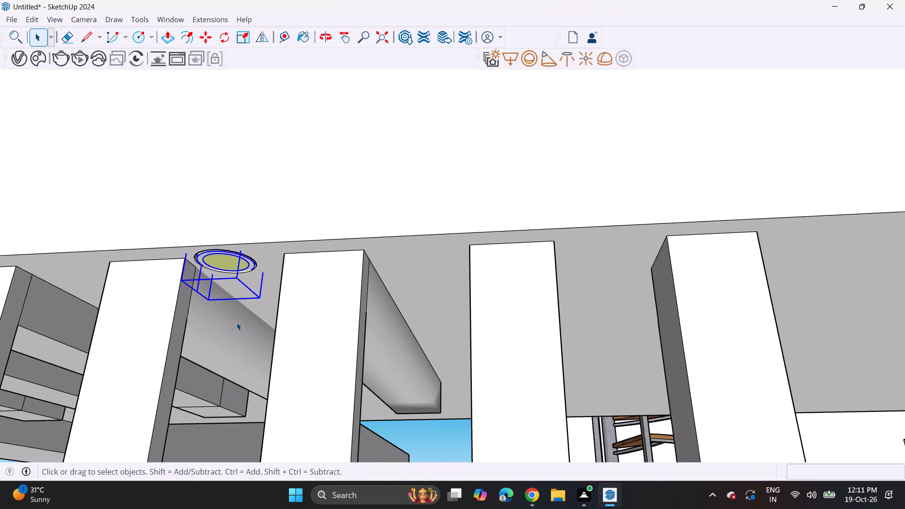
left_click(237, 322)
Import the wood-framed perforated lattice panel model from the Downloads folder.
scroll(237, 322, "down", 20)
scroll(237, 322, "down", 2)
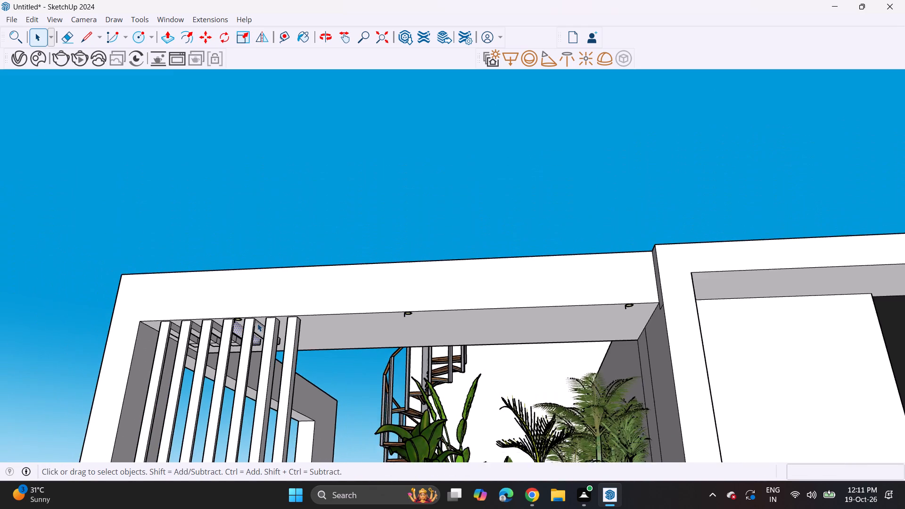
scroll(257, 323, "down", 3)
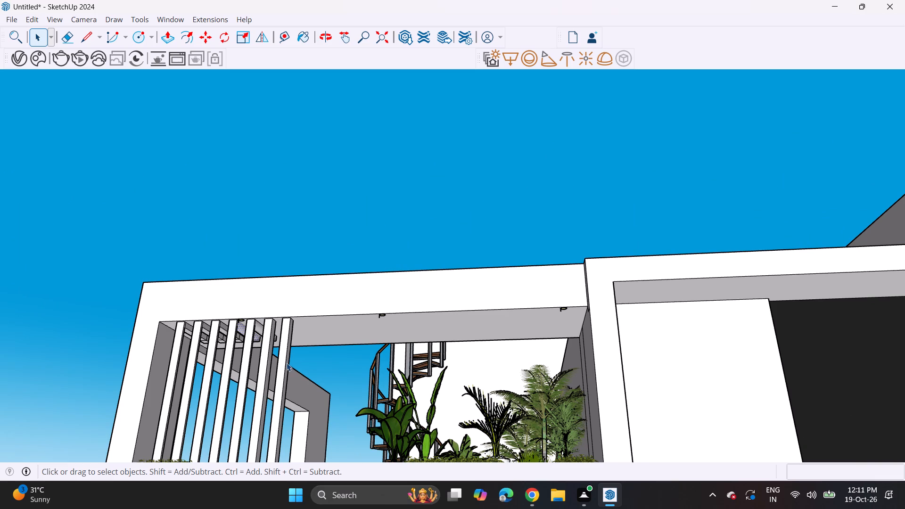
middle_click_drag(424, 346, 343, 320, "shift")
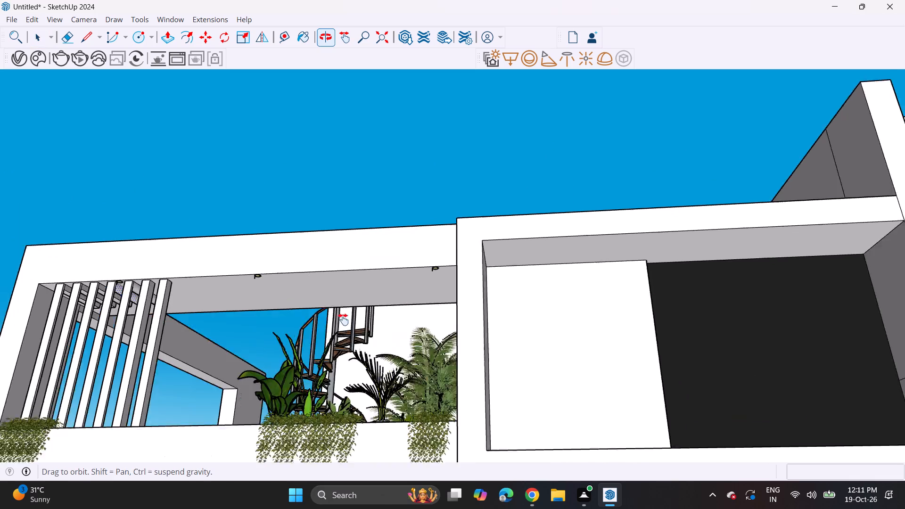
middle_click_drag(343, 320, 221, 273, "shift")
middle_click_drag(255, 234, 290, 298)
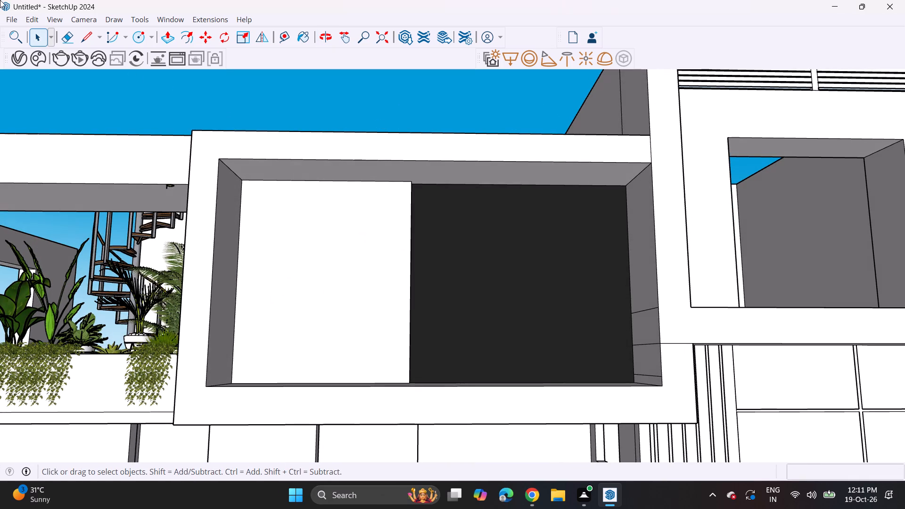
left_click(12, 15)
left_click(50, 181)
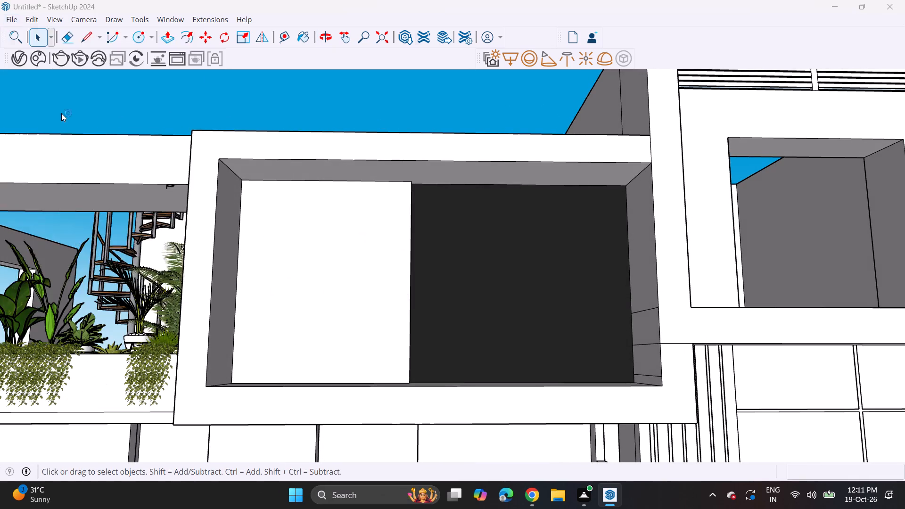
scroll(167, 138, "down", 4)
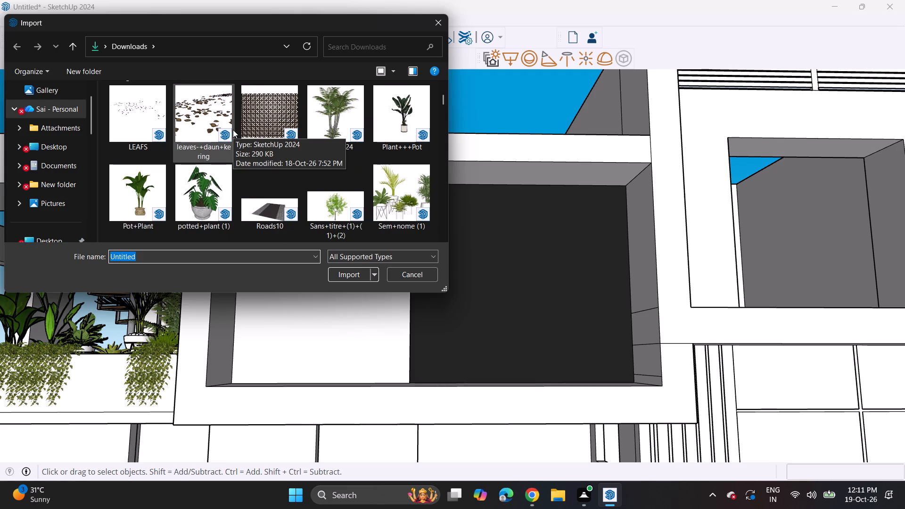
scroll(230, 154, "down", 6)
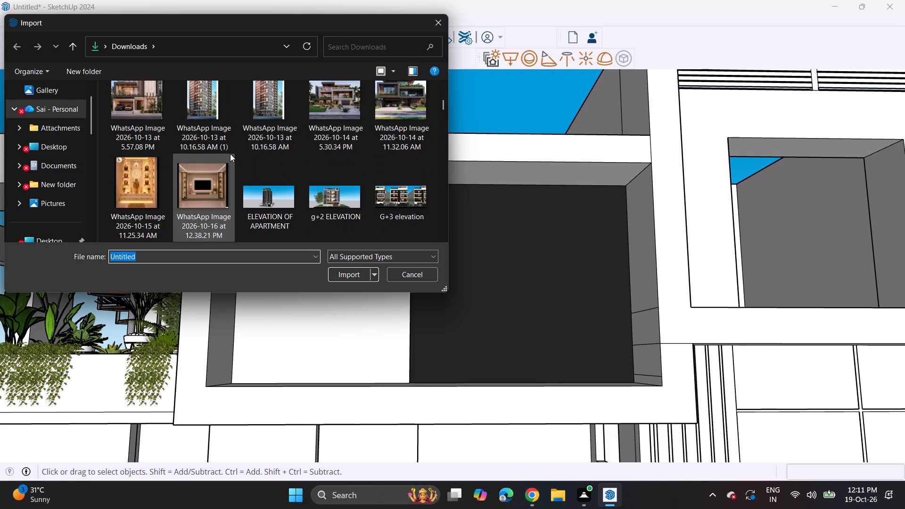
scroll(230, 154, "down", 6)
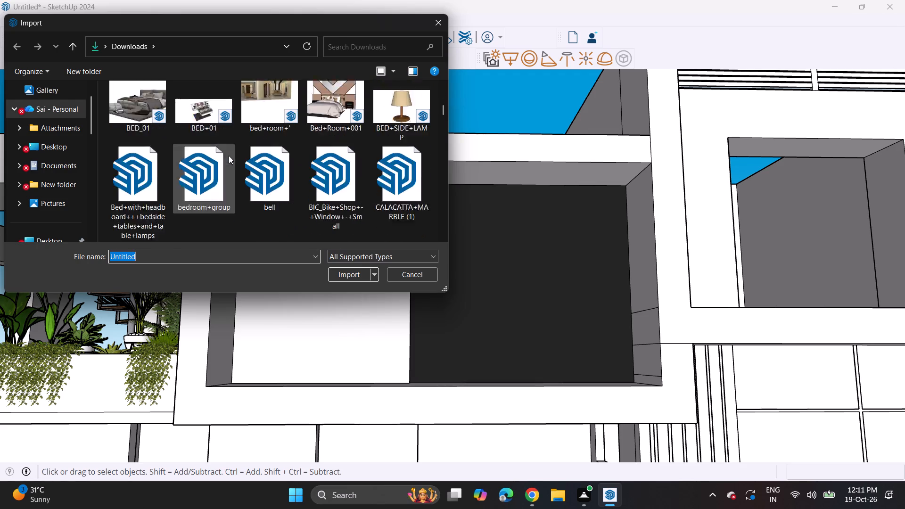
scroll(229, 156, "down", 5)
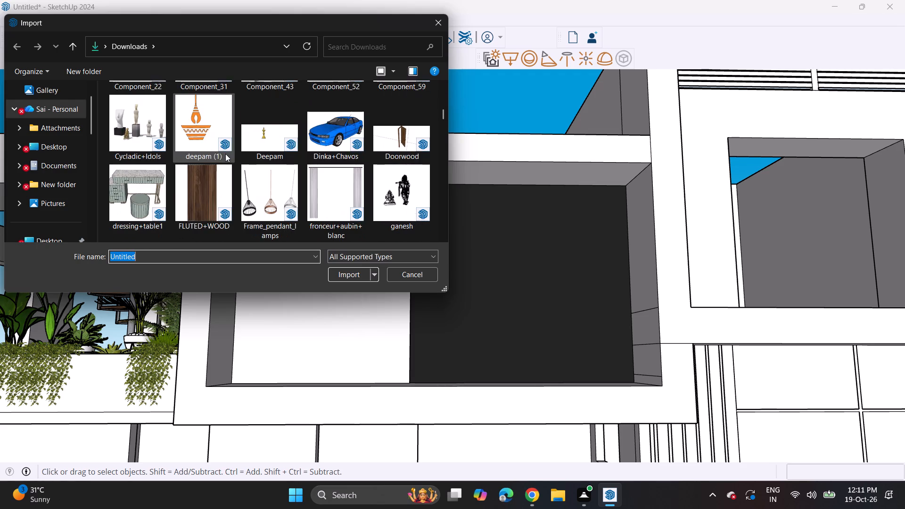
scroll(225, 154, "down", 6)
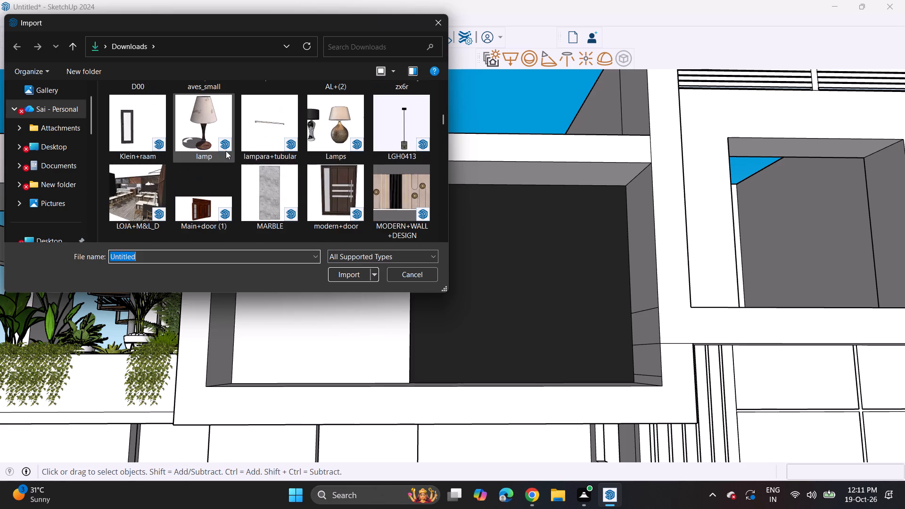
scroll(226, 151, "down", 4)
scroll(231, 150, "up", 1)
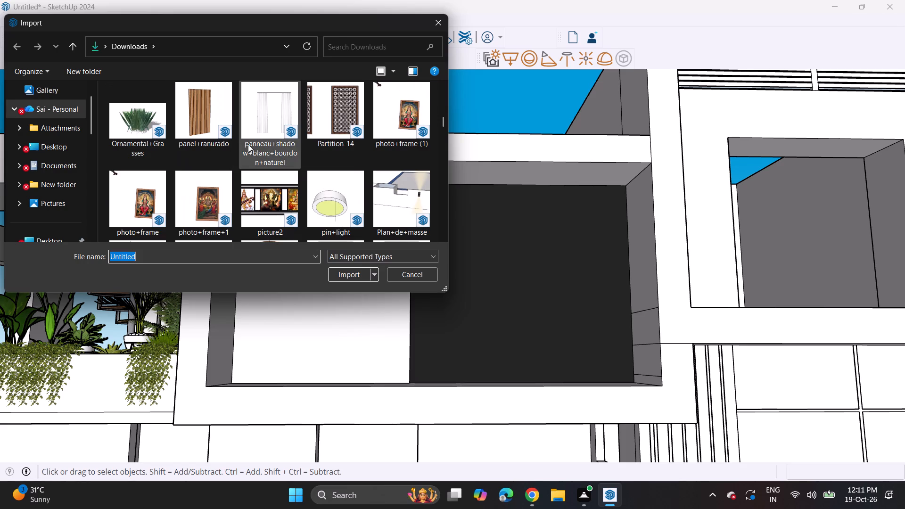
left_click(325, 120)
left_click(343, 271)
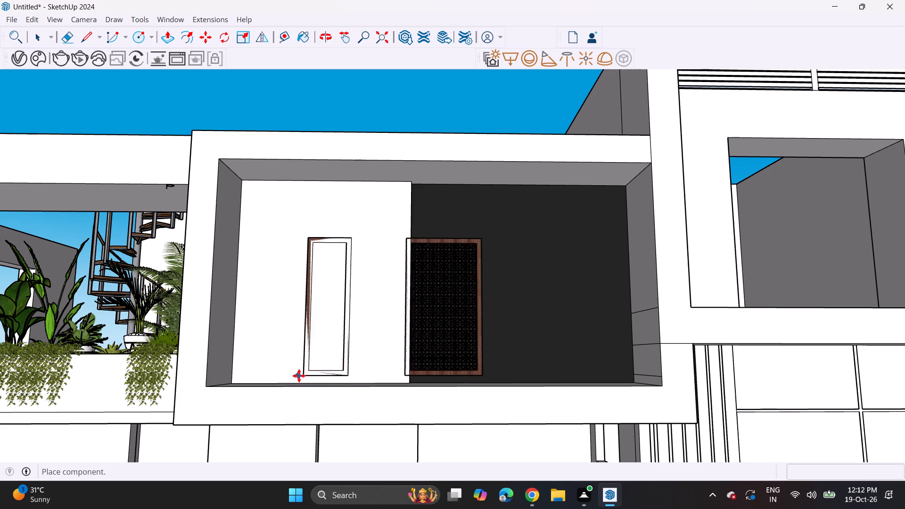
Place the imported lattice panels at the bottom edge of the framed first-floor opening beside the planted balcony.
scroll(297, 372, "down", 2)
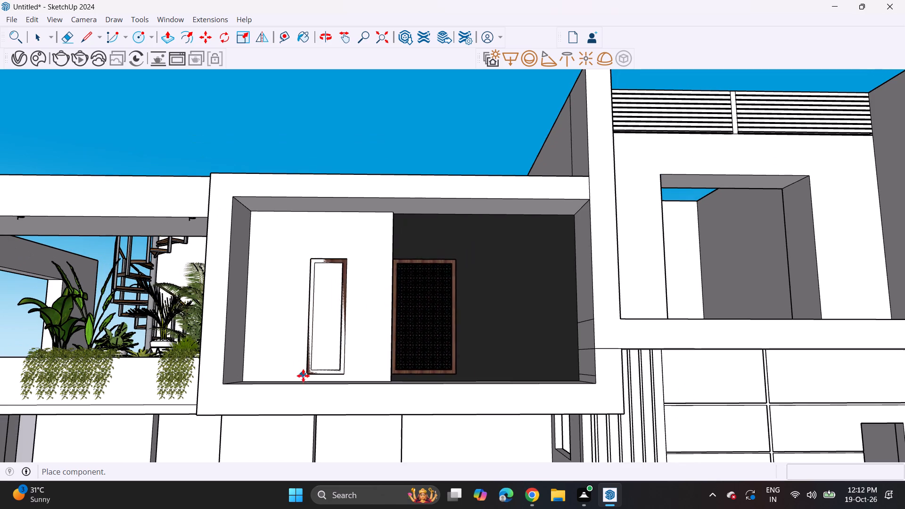
left_click(302, 383)
middle_click_drag(413, 361, 396, 403)
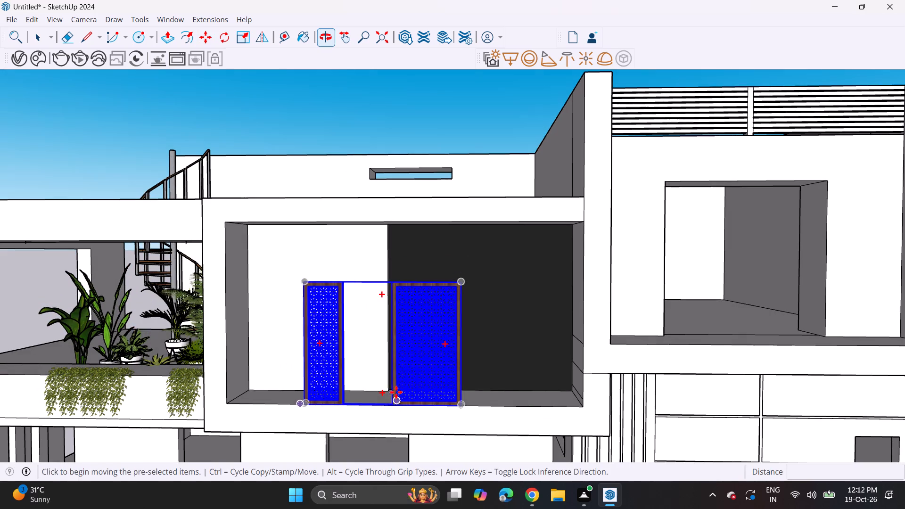
key("space")
Explode the imported lattice panel component, and explode the group inside it.
right_click(413, 356)
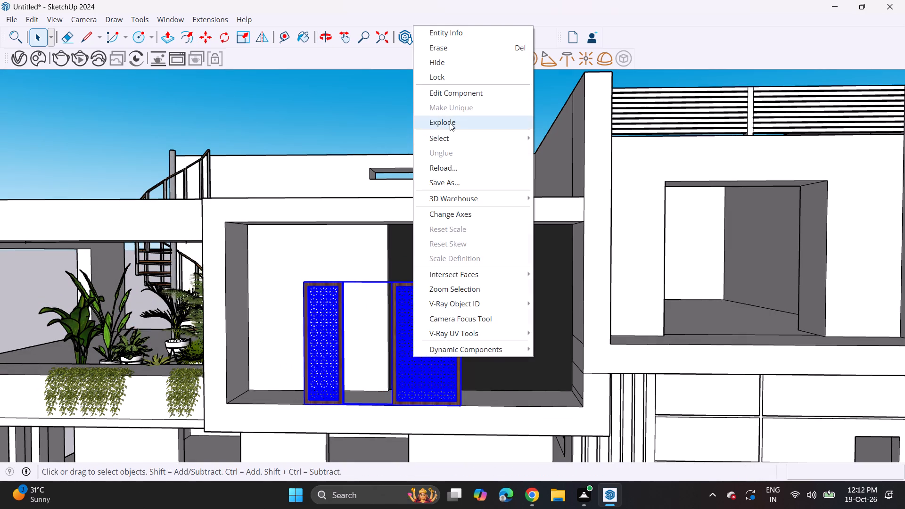
left_click(450, 123)
left_click(419, 301)
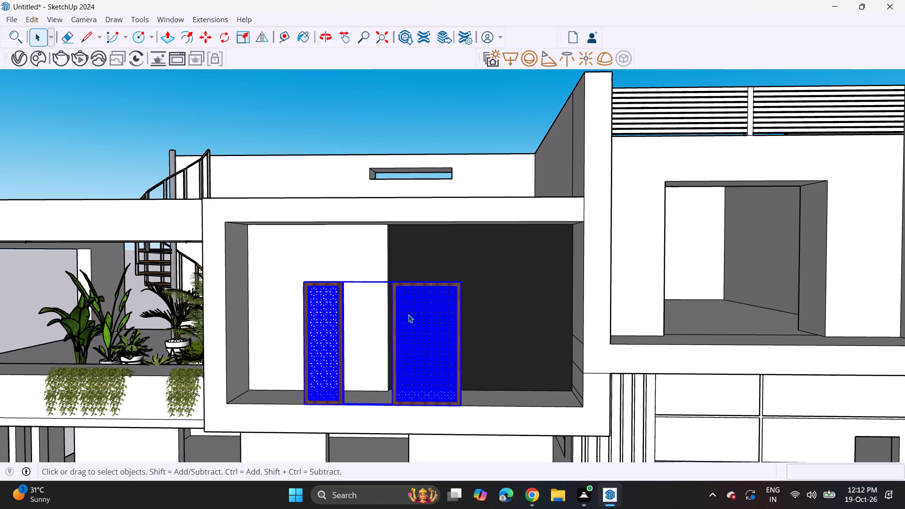
right_click(408, 314)
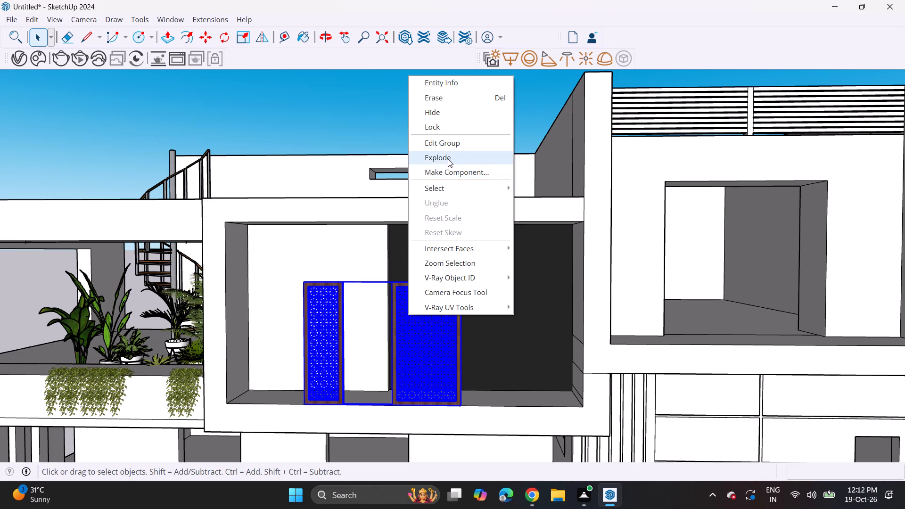
left_click(448, 159)
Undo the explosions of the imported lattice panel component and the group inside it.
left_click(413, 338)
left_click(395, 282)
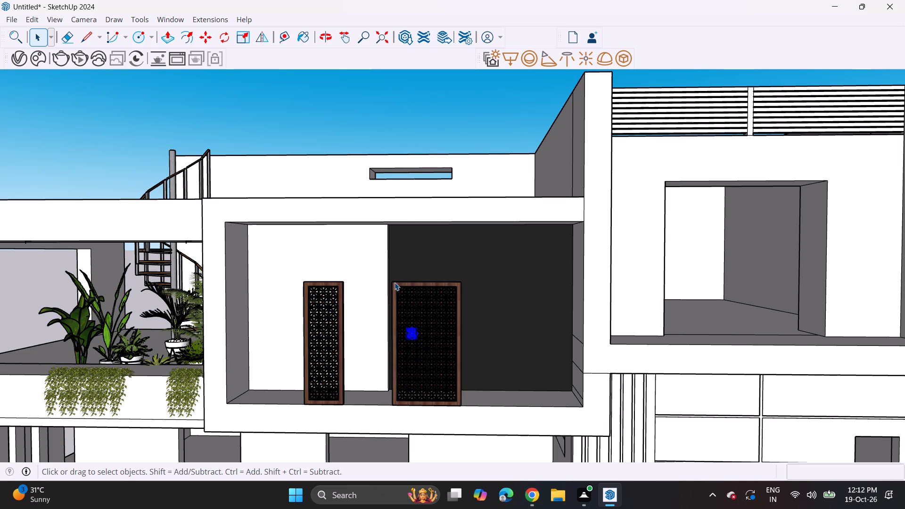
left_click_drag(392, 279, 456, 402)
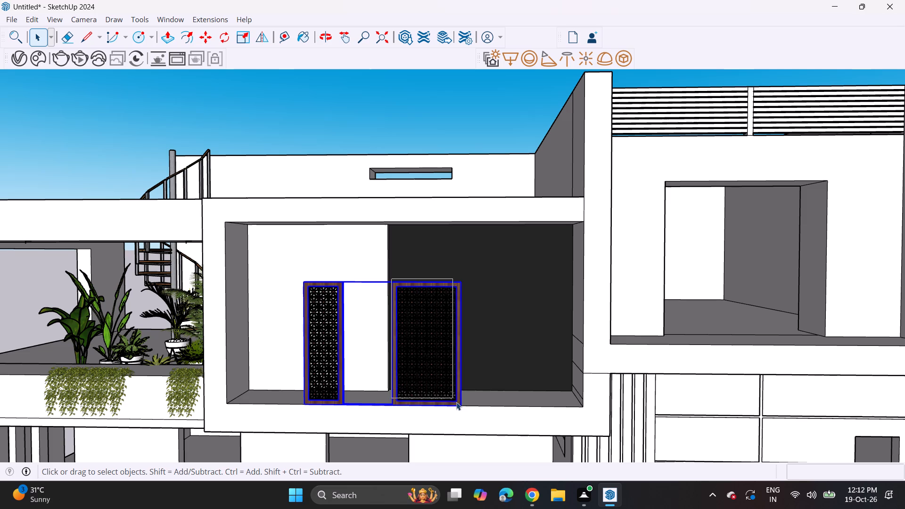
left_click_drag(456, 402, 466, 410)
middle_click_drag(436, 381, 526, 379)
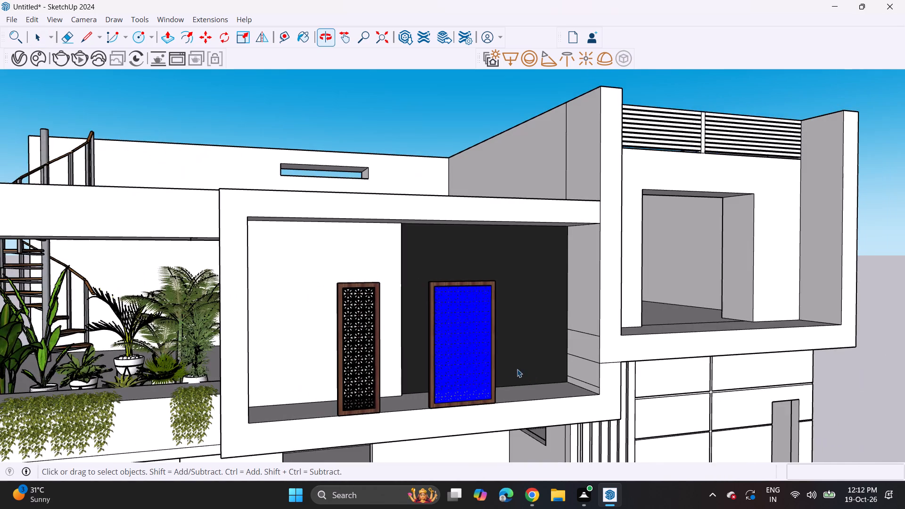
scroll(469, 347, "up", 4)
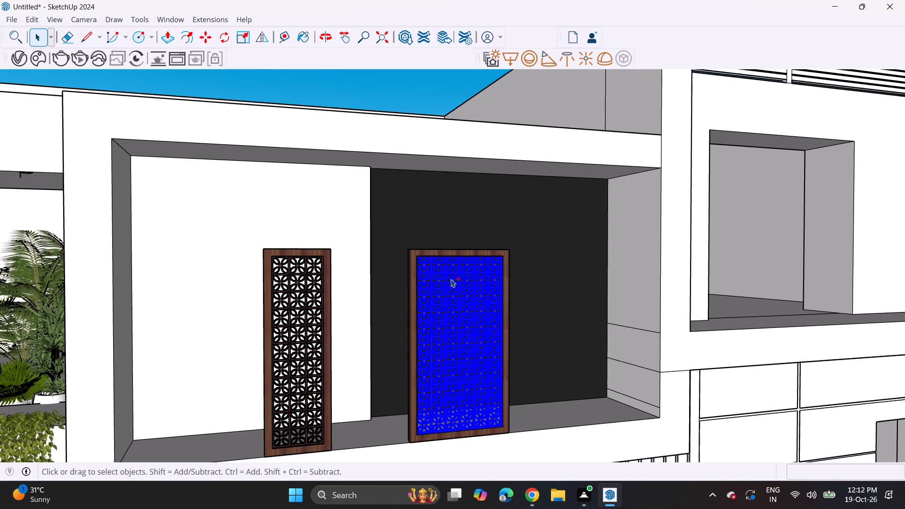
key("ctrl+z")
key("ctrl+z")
Move the two lattice panels together out of the framed opening to open ground beside the house, about 60' 6 3/4" away.
scroll(451, 280, "down", 2)
left_click(451, 287)
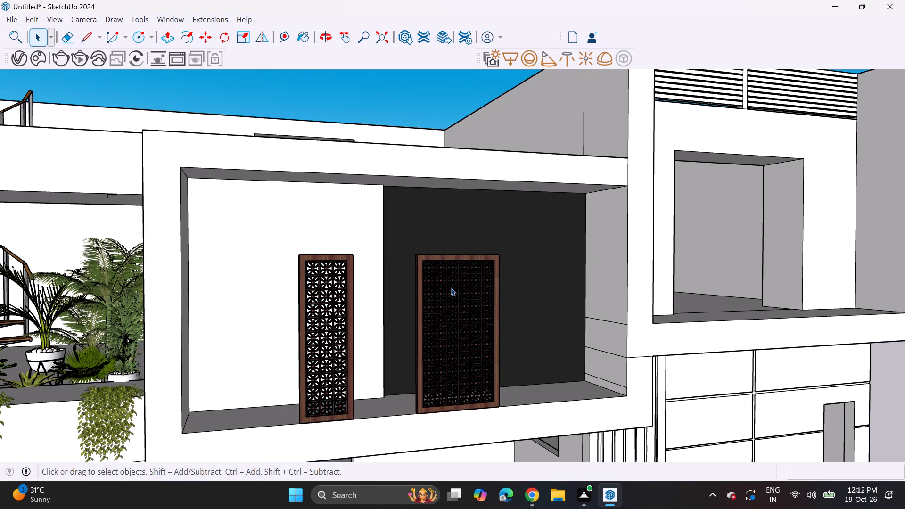
key("m")
left_click(497, 257)
scroll(412, 326, "down", 4)
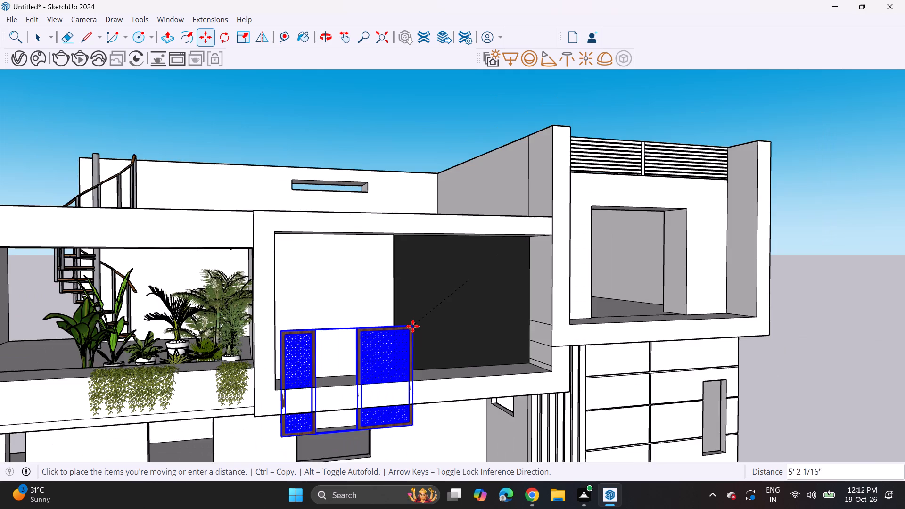
scroll(412, 326, "down", 5)
scroll(835, 264, "down", 5)
middle_click_drag(812, 270, 804, 274, "shift")
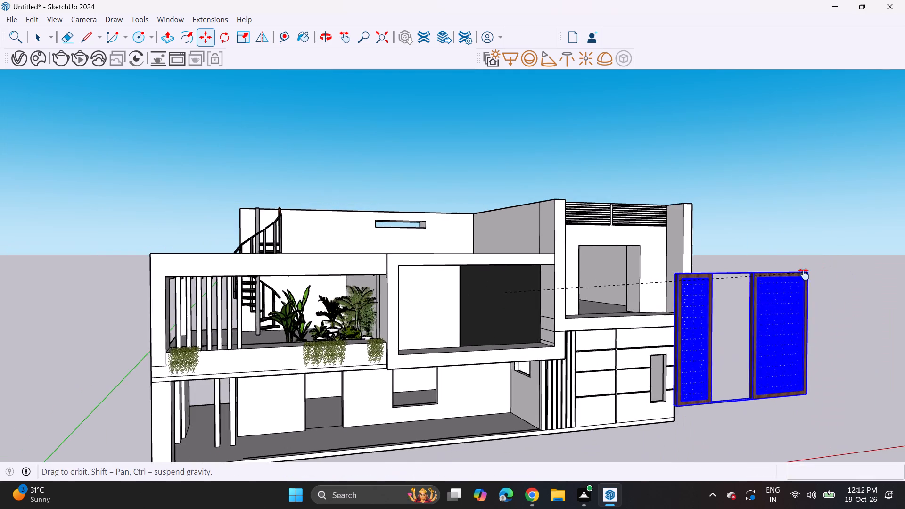
middle_click_drag(804, 274, 547, 287, "shift")
middle_click_drag(417, 285, 867, 173, "shift")
left_click(372, 267)
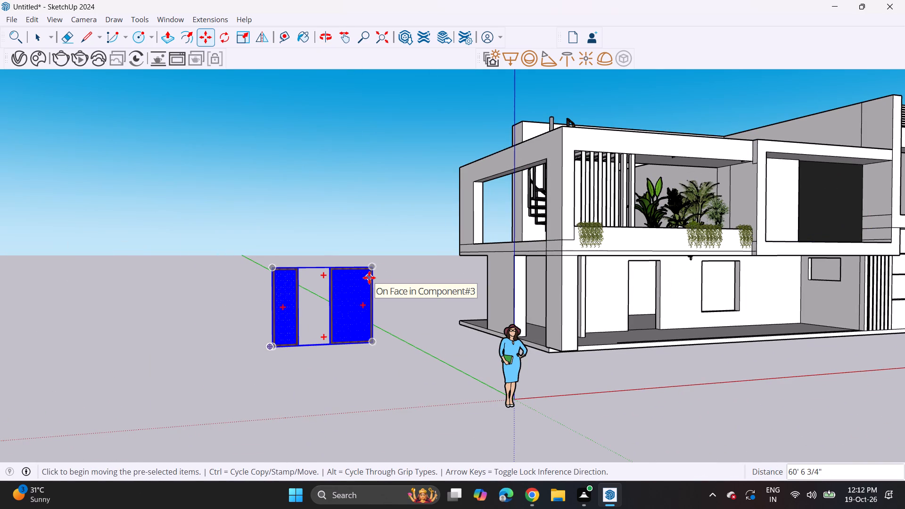
key("space")
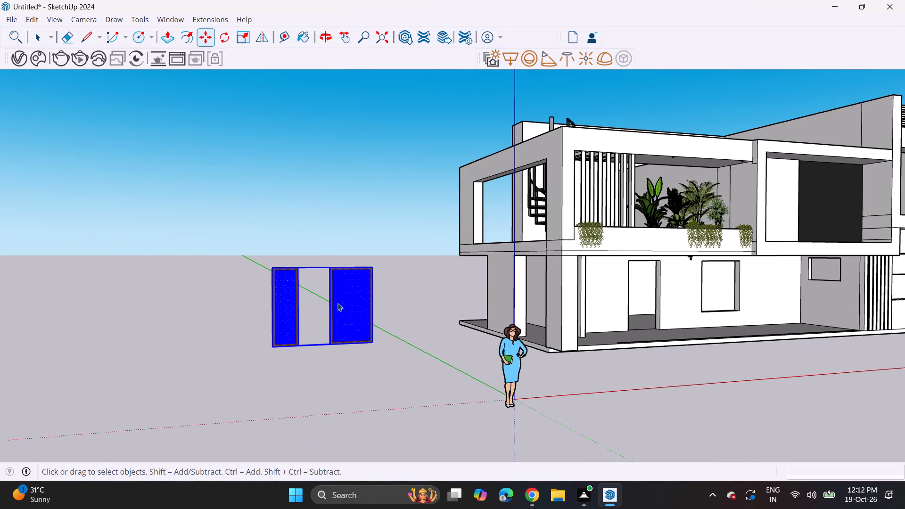
Explode the relocated lattice panel component and the group nested inside it.
right_click(337, 303)
left_click(390, 92)
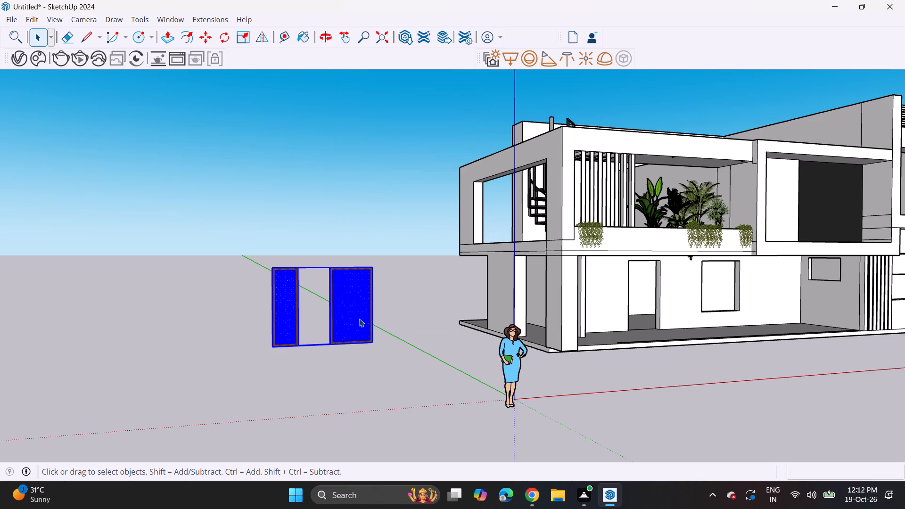
left_click(359, 319)
right_click(372, 295)
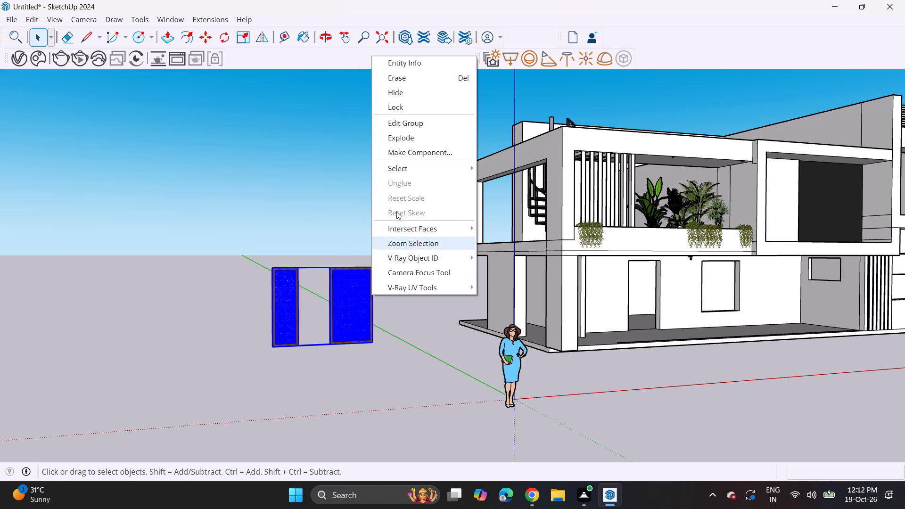
left_click(401, 143)
Explode the shared wooden frame group so the two panels' frames can be selected separately.
left_click(389, 263)
left_click(371, 276)
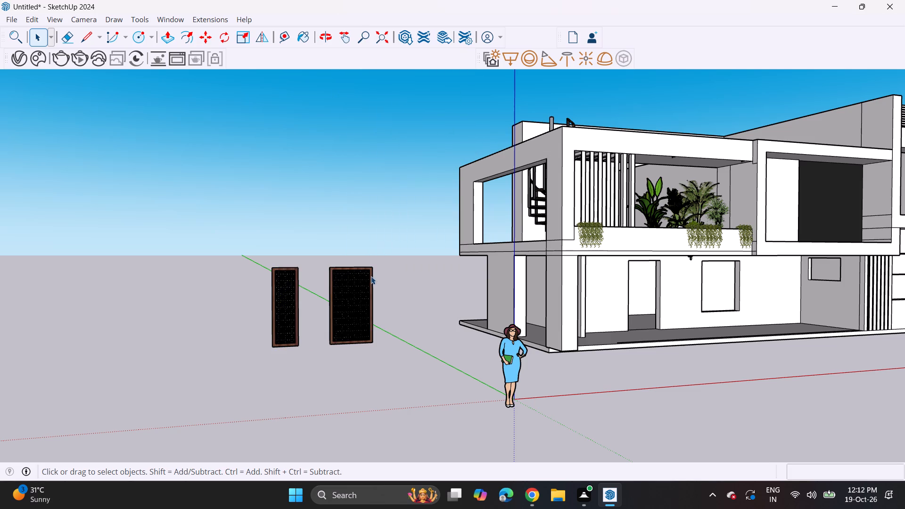
left_click(365, 281)
left_click_drag(329, 248, 397, 374)
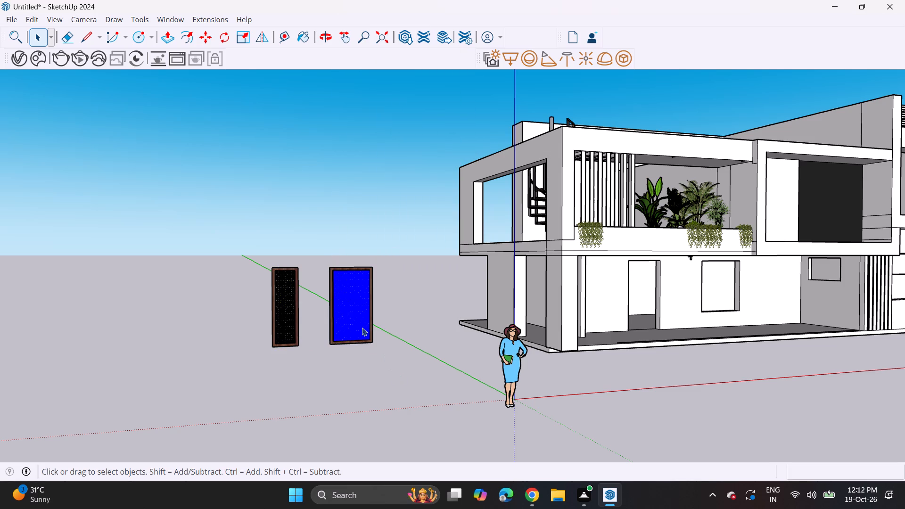
left_click(331, 268)
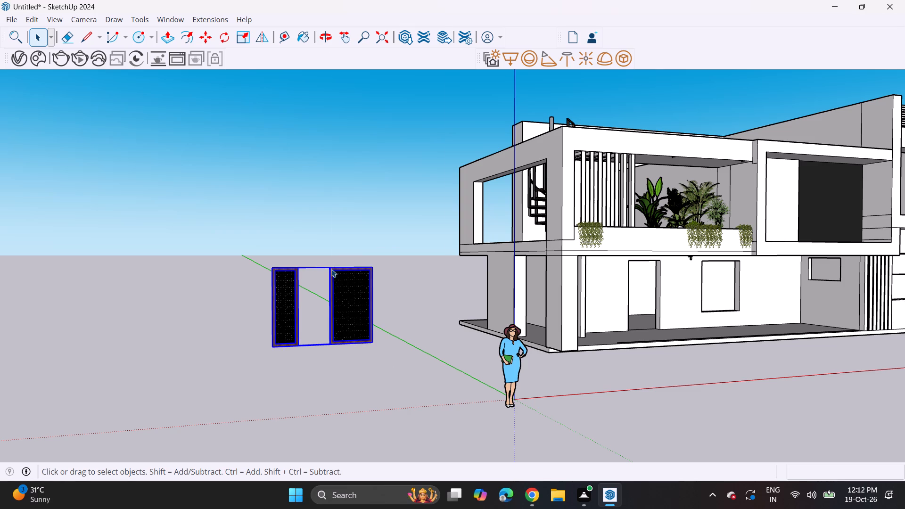
right_click(331, 269)
left_click(363, 97)
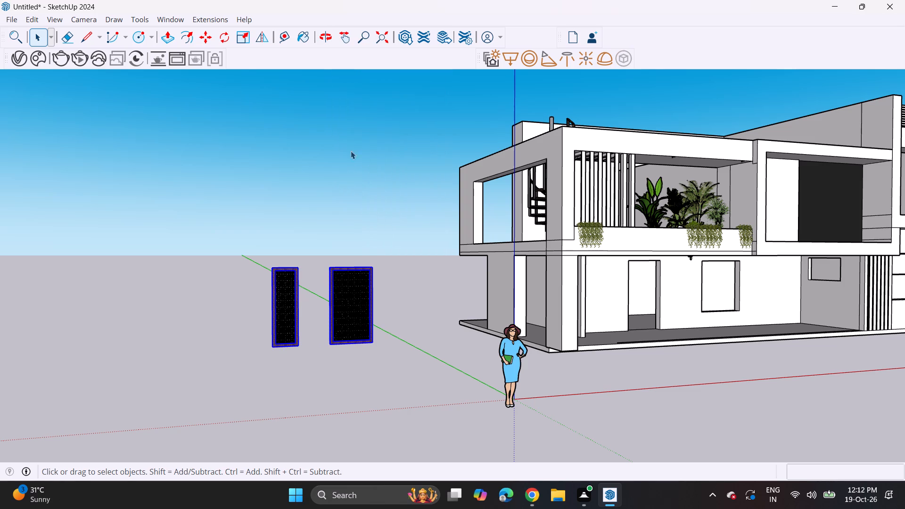
Group the wider lattice panel together with its wooden frame.
left_click_drag(325, 216, 387, 360)
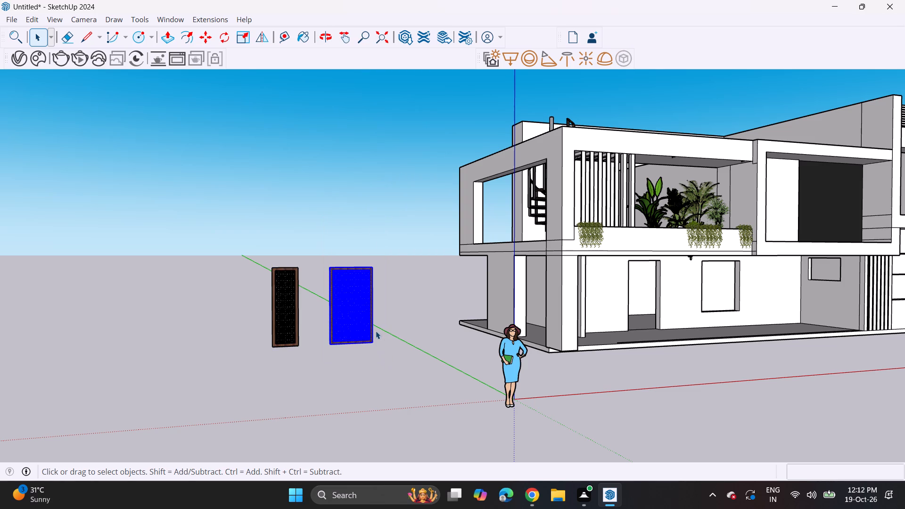
scroll(376, 331, "up", 1)
middle_click_drag(376, 331, 327, 337)
right_click(319, 317)
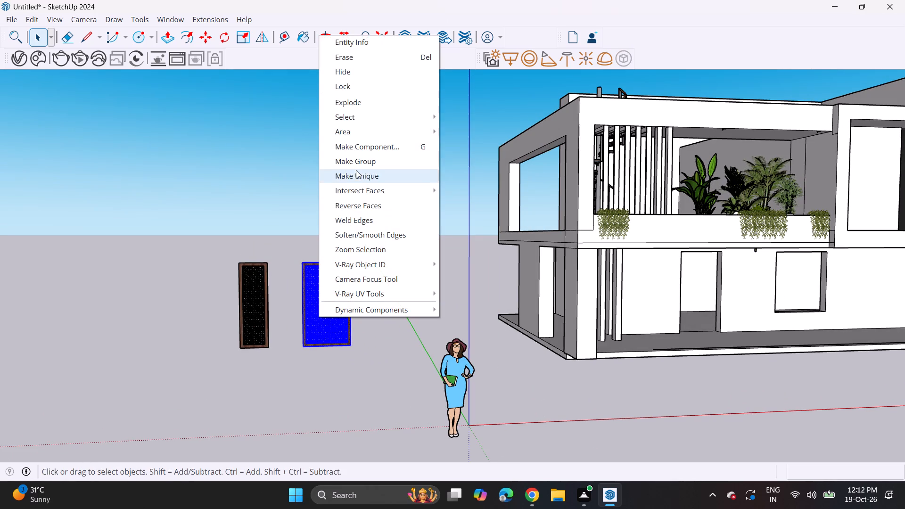
left_click(359, 165)
Move the wider panel group into the first-floor framed opening, its lower corner at the bottom end of the white wall beside the dark recess.
left_click(208, 42)
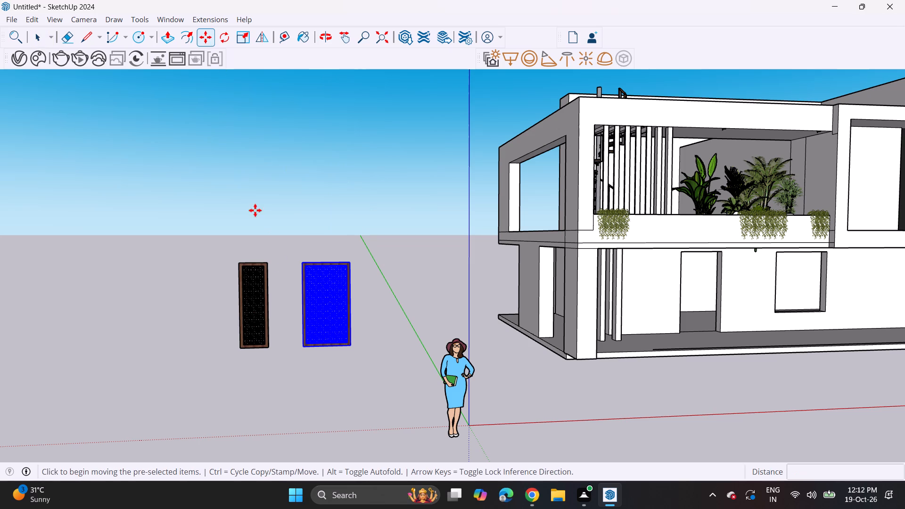
left_click(300, 349)
middle_click_drag(614, 288, 476, 293)
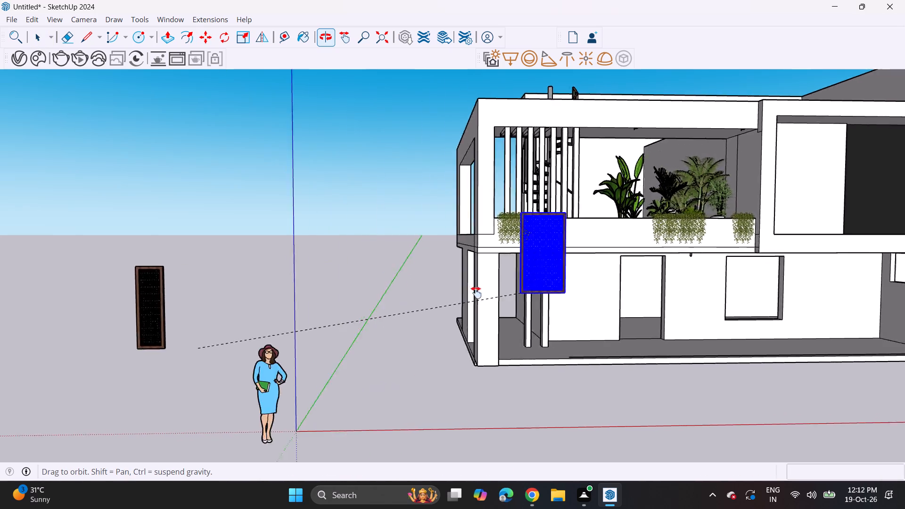
middle_click_drag(476, 293, 323, 313)
scroll(665, 261, "up", 1, "shift")
middle_click_drag(665, 261, 478, 270, "shift")
scroll(546, 229, "up", 4)
middle_click_drag(524, 241, 503, 324)
scroll(521, 247, "up", 1)
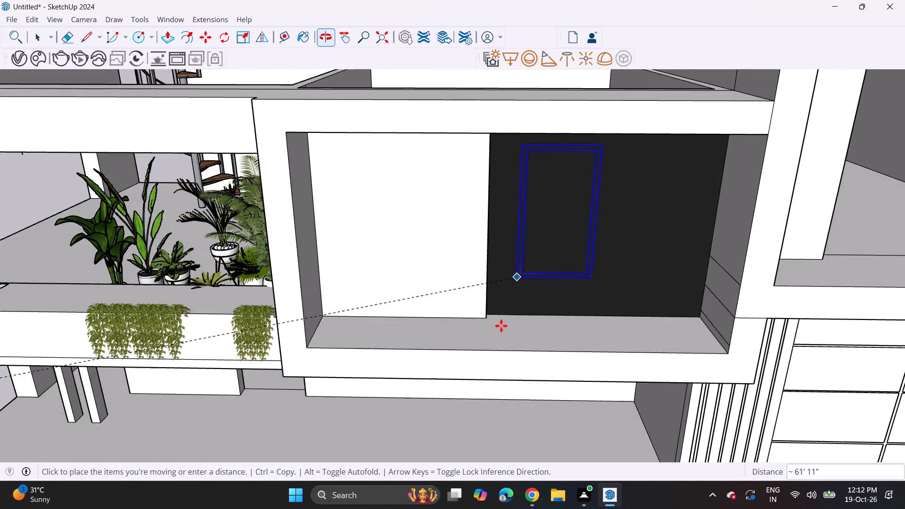
scroll(497, 318, "up", 9)
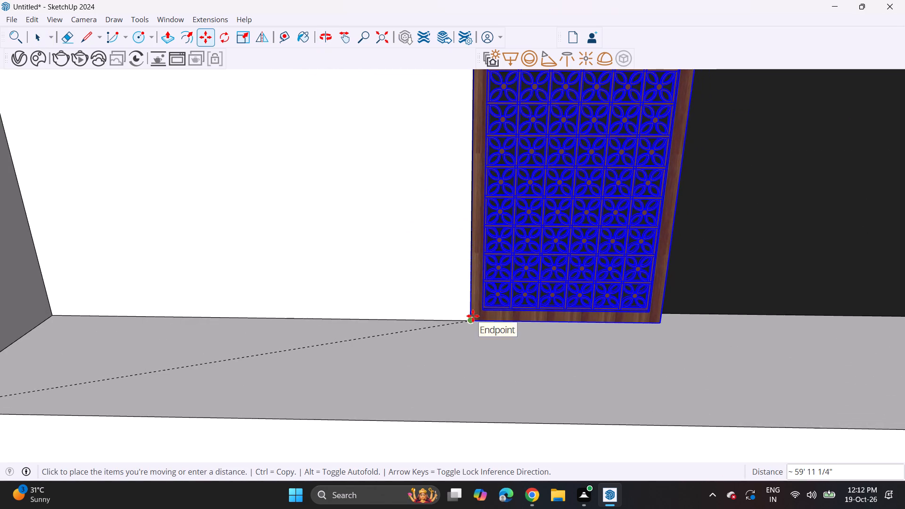
left_click(473, 316)
scroll(509, 252, "down", 9)
middle_click_drag(521, 246, 512, 204)
key("space")
Scale the wider lattice panel up uniformly from its lower corner to about the full height of the dark recess.
left_click(469, 223)
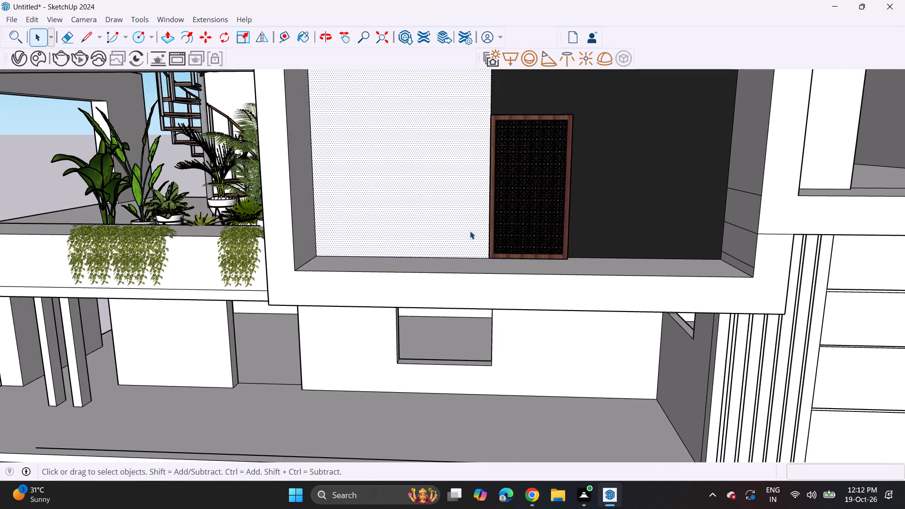
scroll(470, 231, "down", 1)
middle_click_drag(489, 223, 463, 290)
middle_click_drag(495, 286, 467, 258)
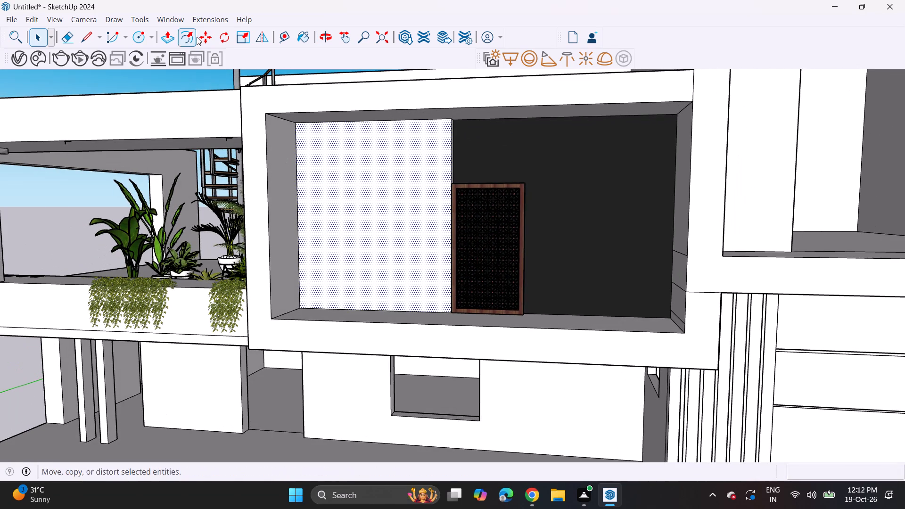
left_click(483, 219)
left_click(247, 36)
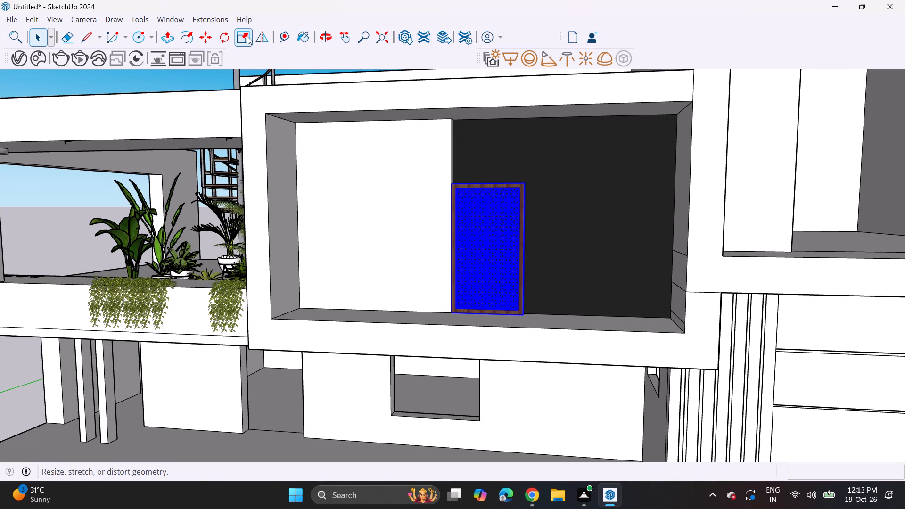
left_click(528, 180)
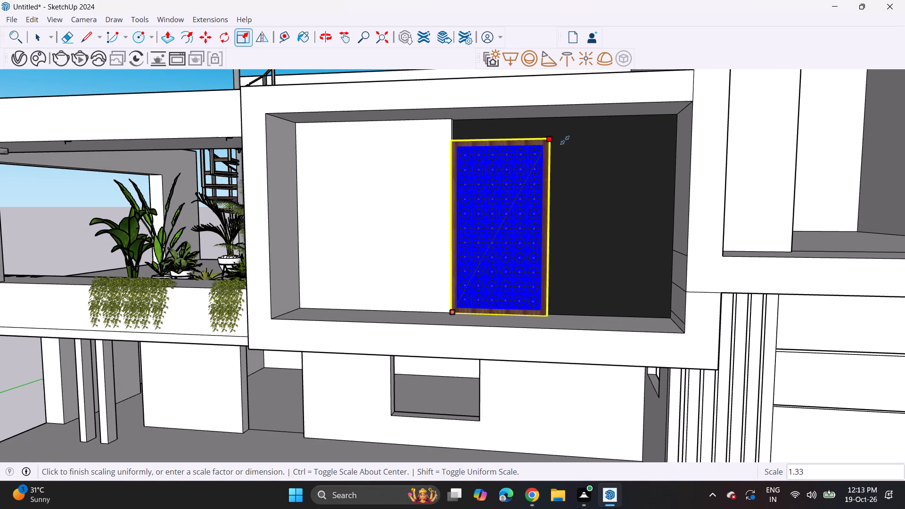
left_click(577, 122)
key("space")
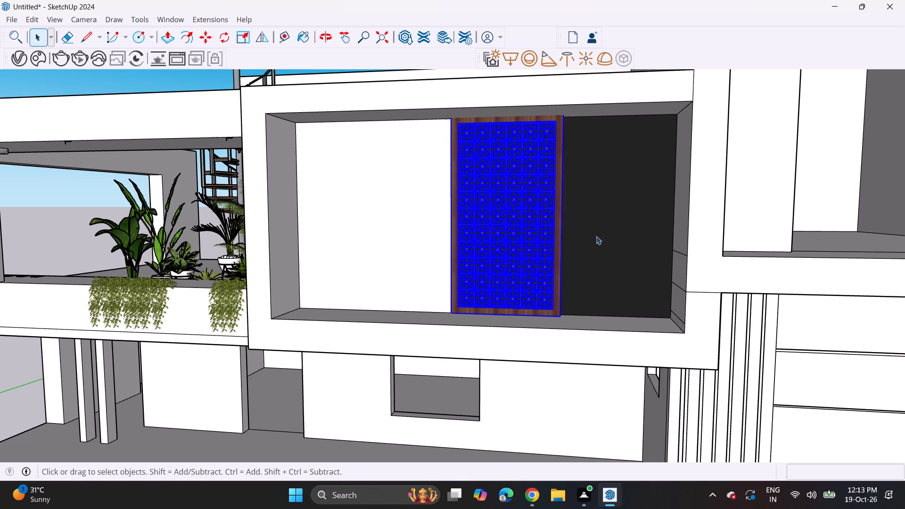
Examine how the enlarged lattice panel fits in the framed opening and the overall facade.
left_click(596, 236)
scroll(545, 263, "down", 3)
middle_click_drag(523, 293, 548, 293)
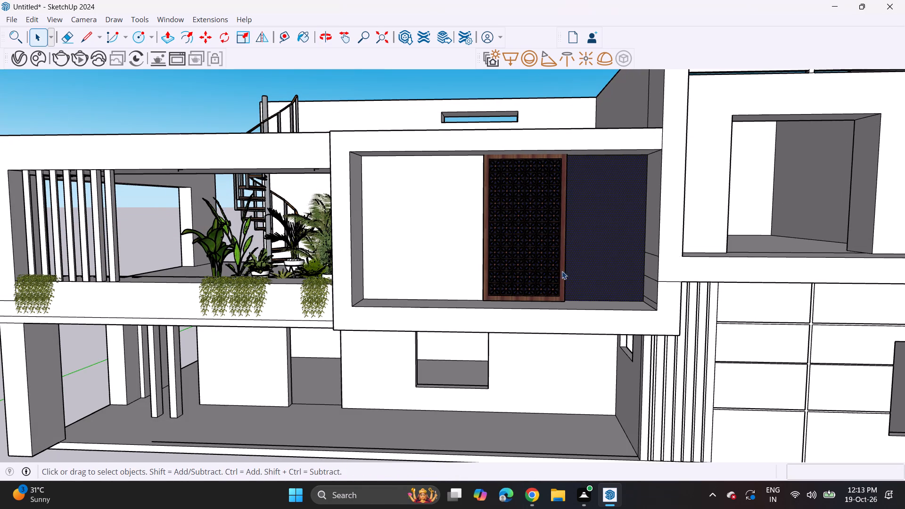
left_click(227, 96)
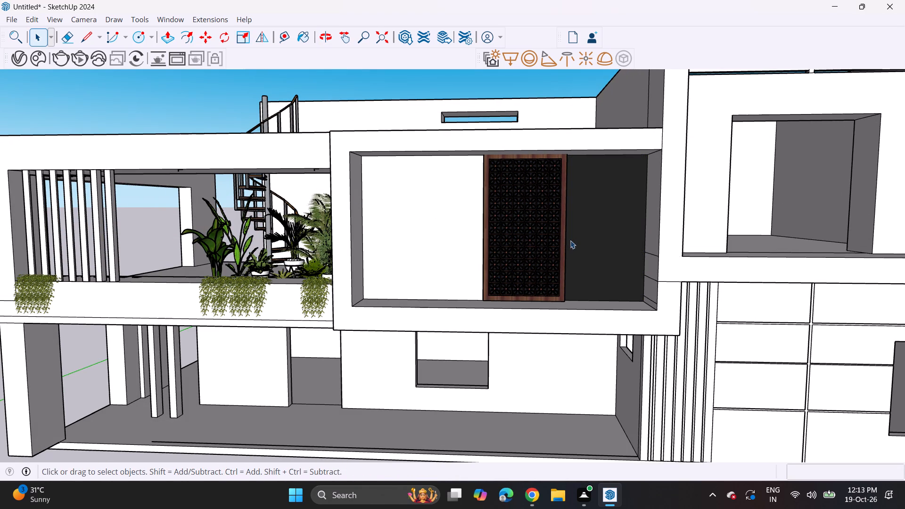
scroll(554, 249, "up", 4)
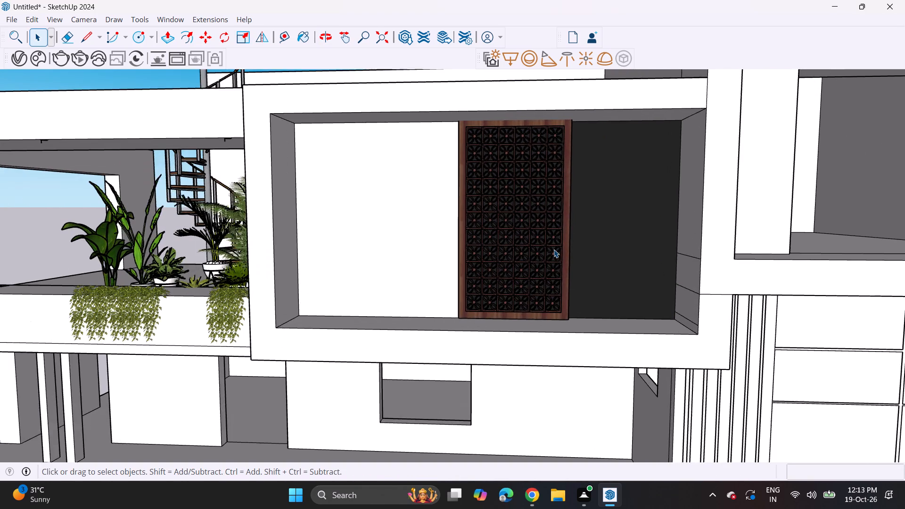
scroll(554, 249, "up", 7)
scroll(554, 249, "down", 12)
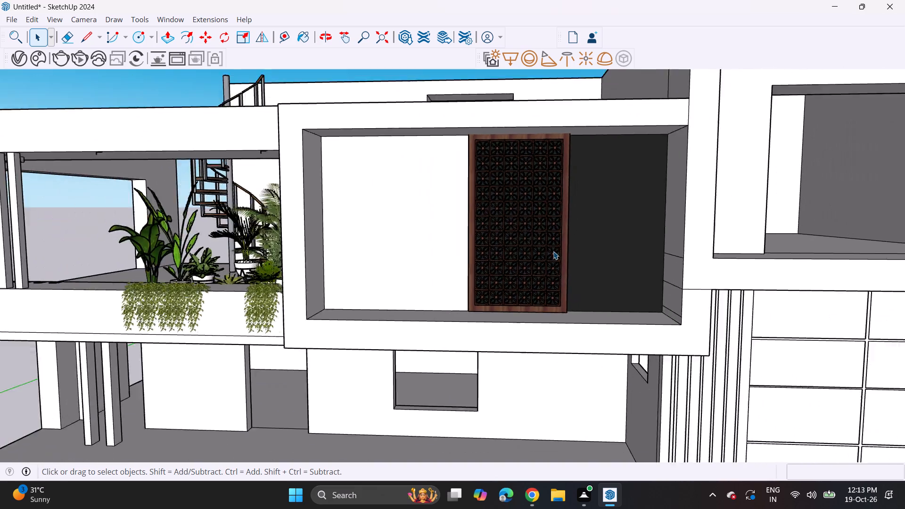
scroll(553, 251, "down", 2)
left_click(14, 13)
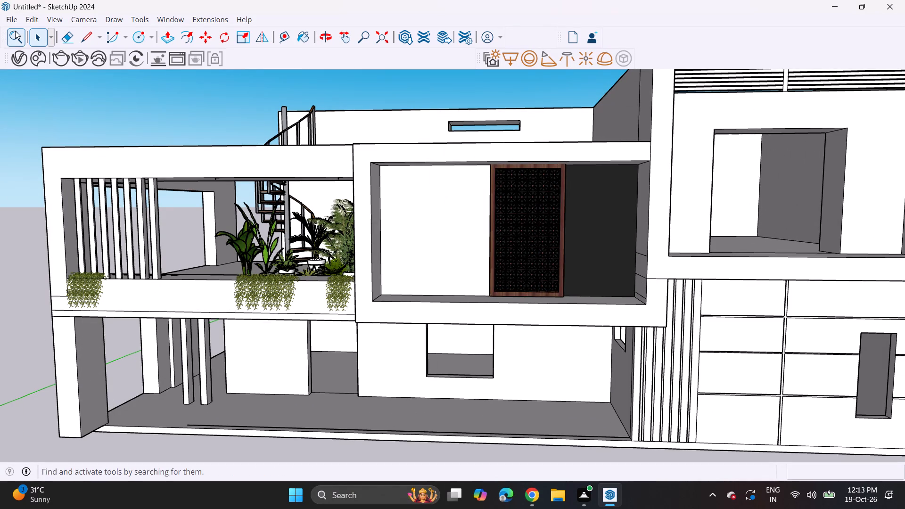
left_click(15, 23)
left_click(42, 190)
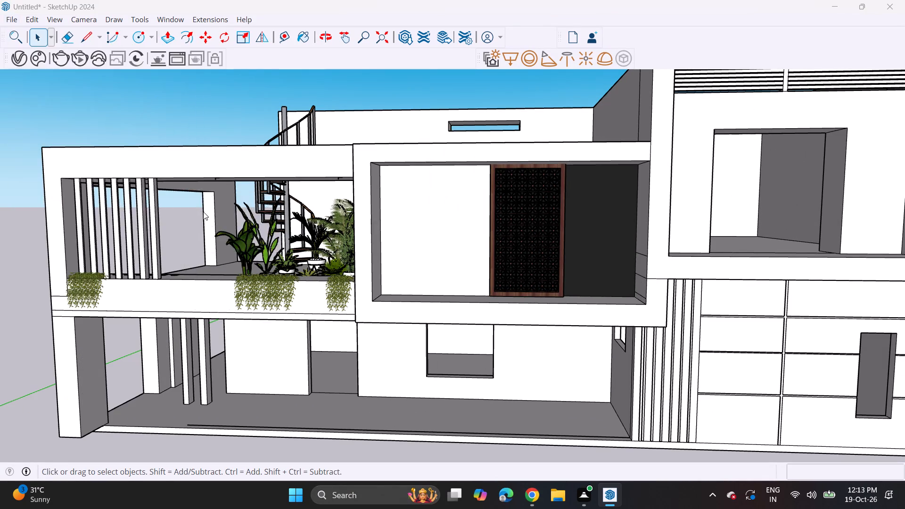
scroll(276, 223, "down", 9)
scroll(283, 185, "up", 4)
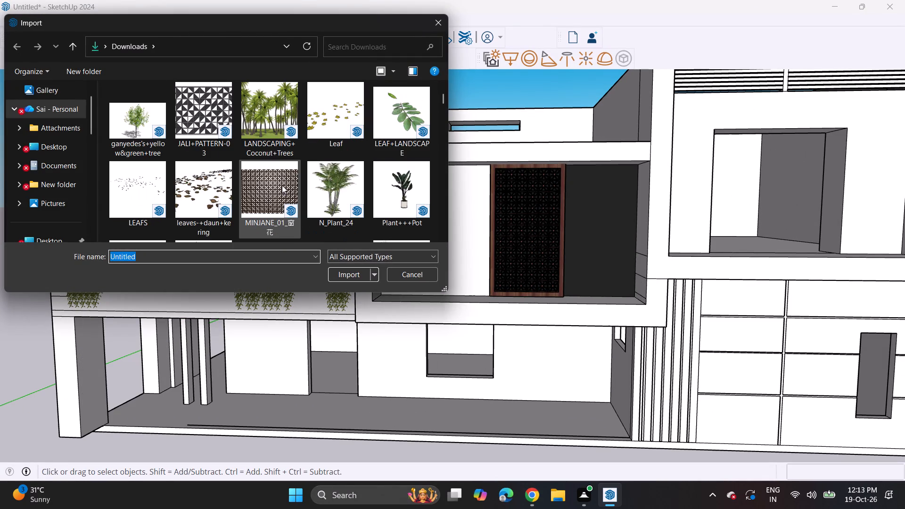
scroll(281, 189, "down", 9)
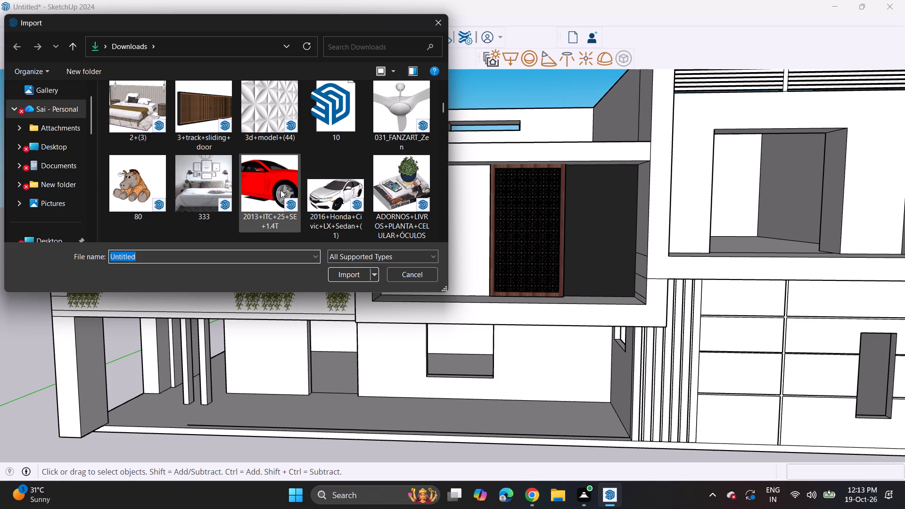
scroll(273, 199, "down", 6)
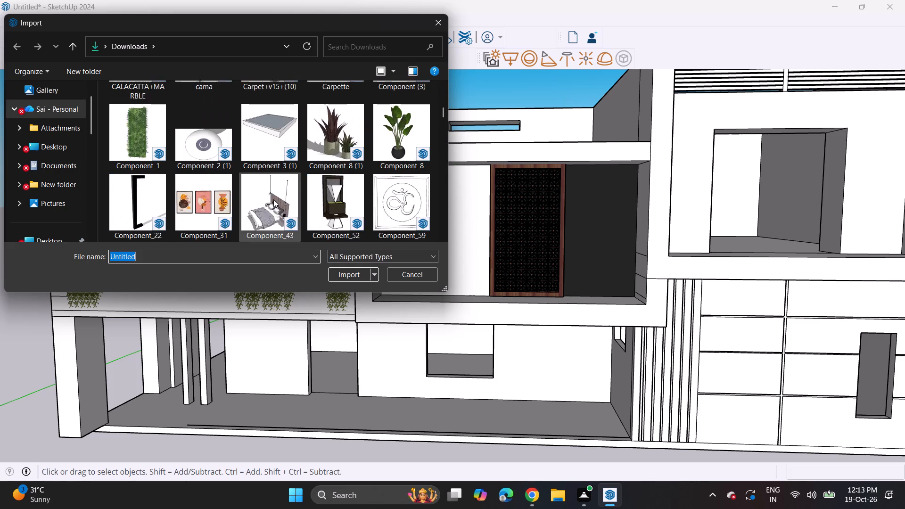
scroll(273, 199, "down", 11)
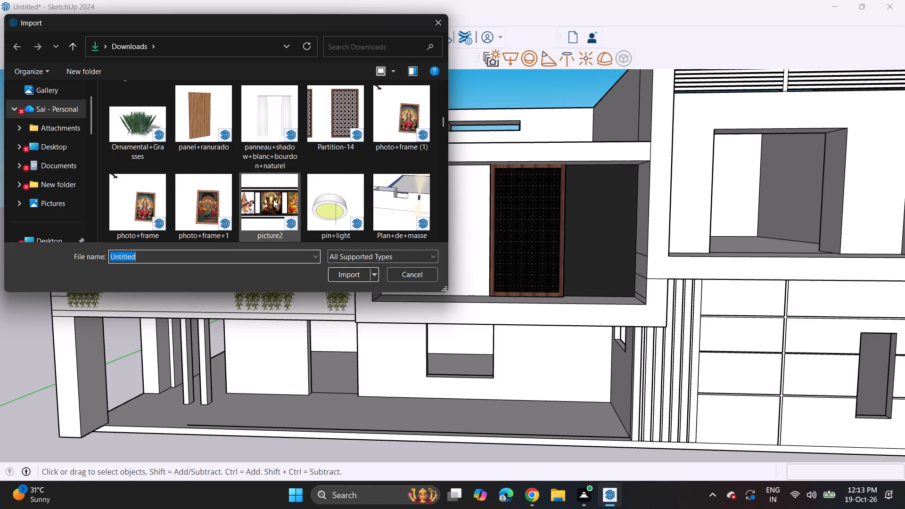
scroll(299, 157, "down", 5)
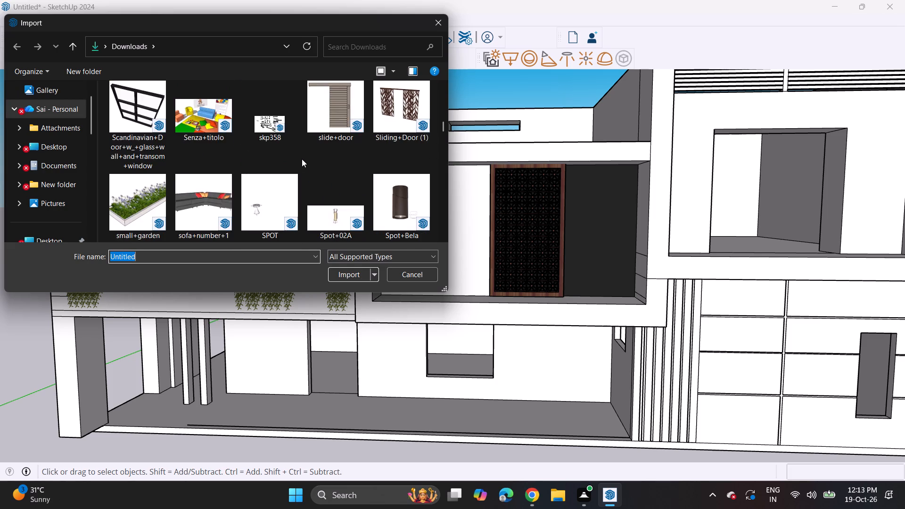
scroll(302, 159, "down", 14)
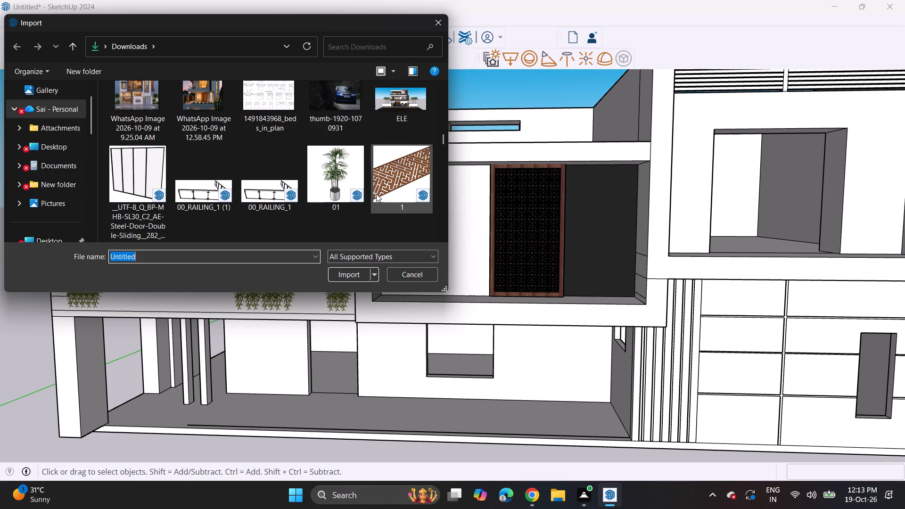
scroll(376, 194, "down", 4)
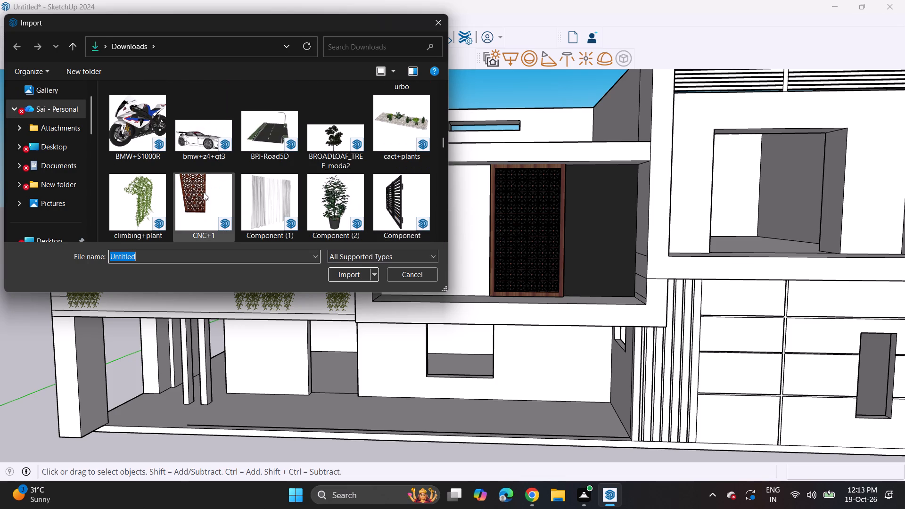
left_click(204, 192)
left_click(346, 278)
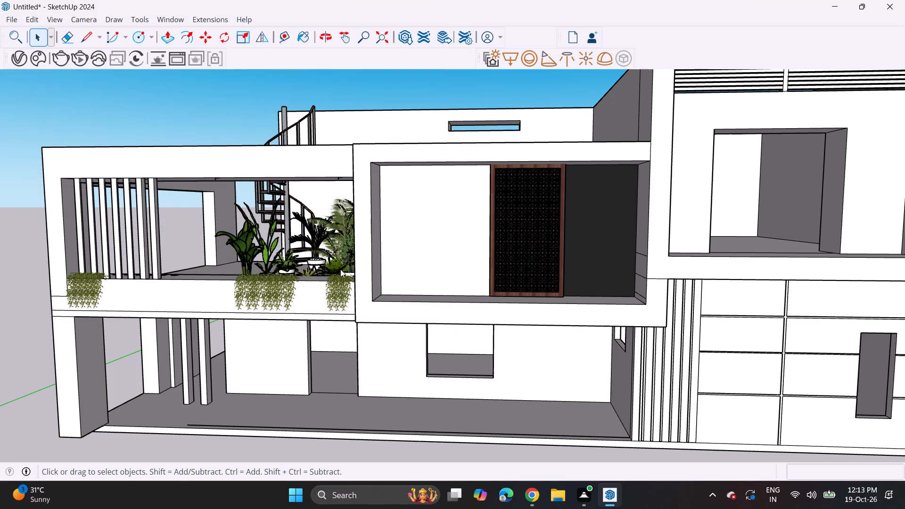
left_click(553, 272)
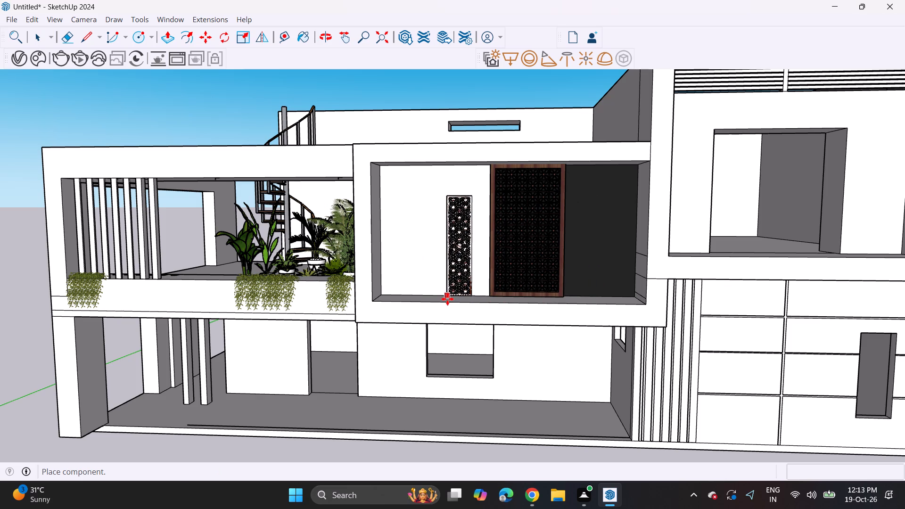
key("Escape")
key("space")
Copy the framed lattice panel about 5' 10" sideways so the copy stands against it, in front of the dark recess.
left_click(536, 271)
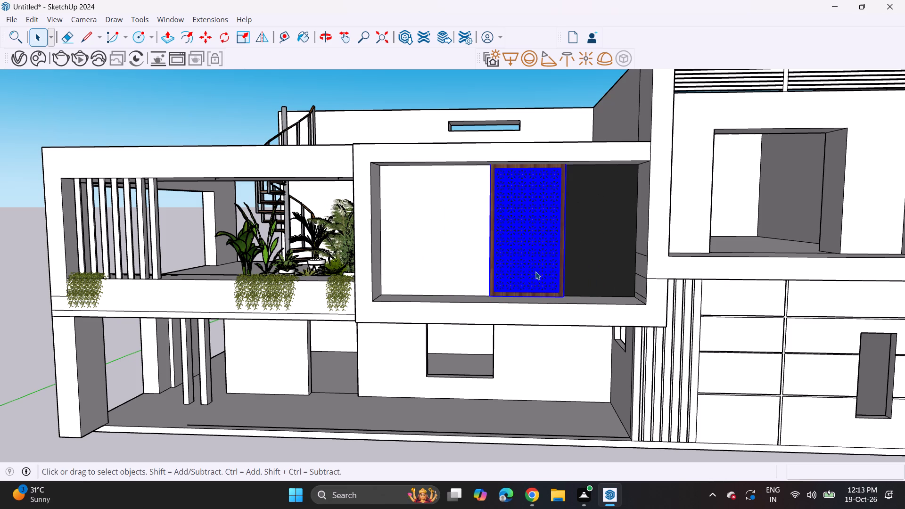
scroll(535, 271, "up", 2)
key("m")
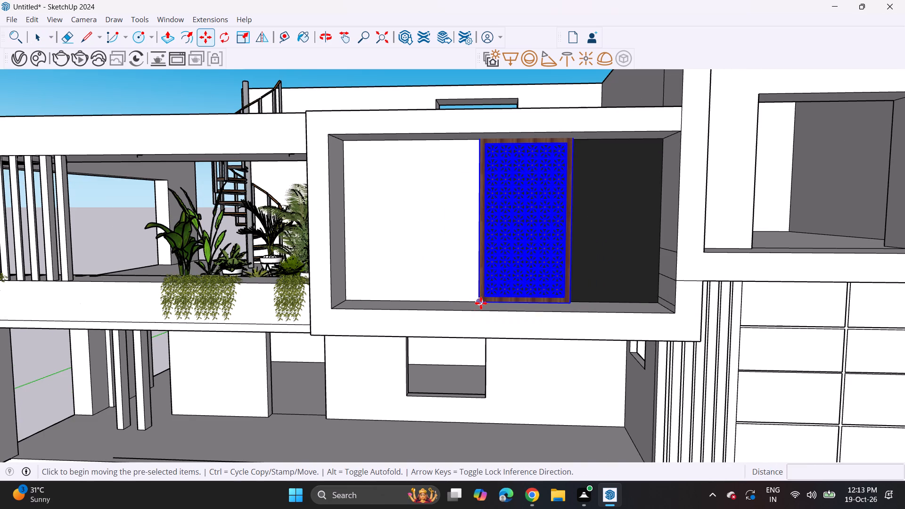
left_click(481, 303)
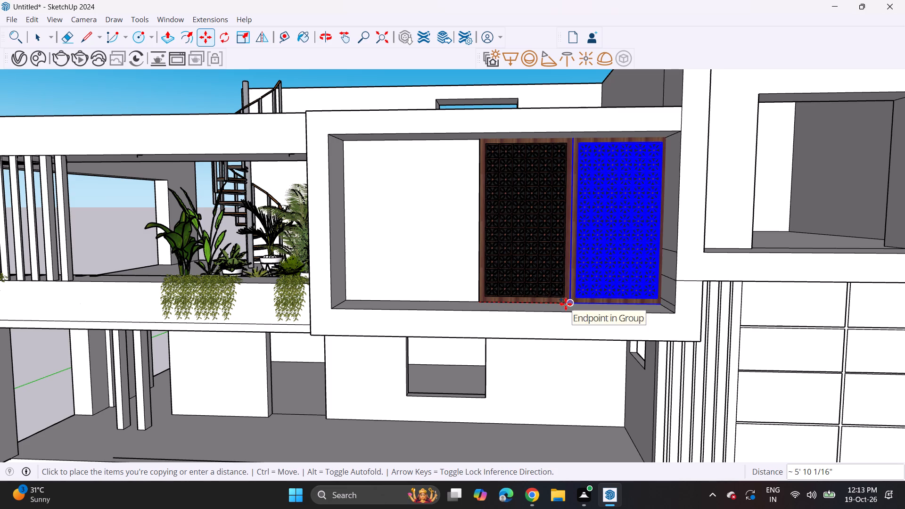
left_click(566, 304)
key("space")
left_click(126, 113)
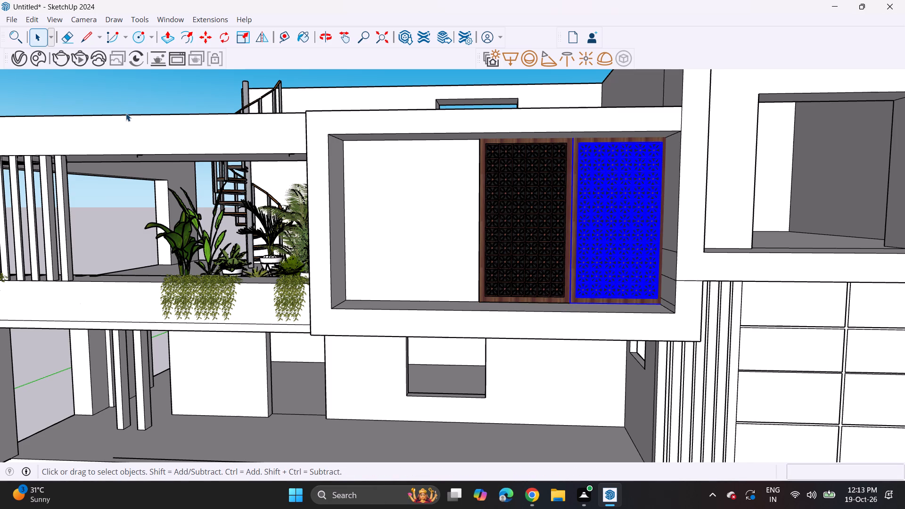
scroll(494, 202, "down", 1)
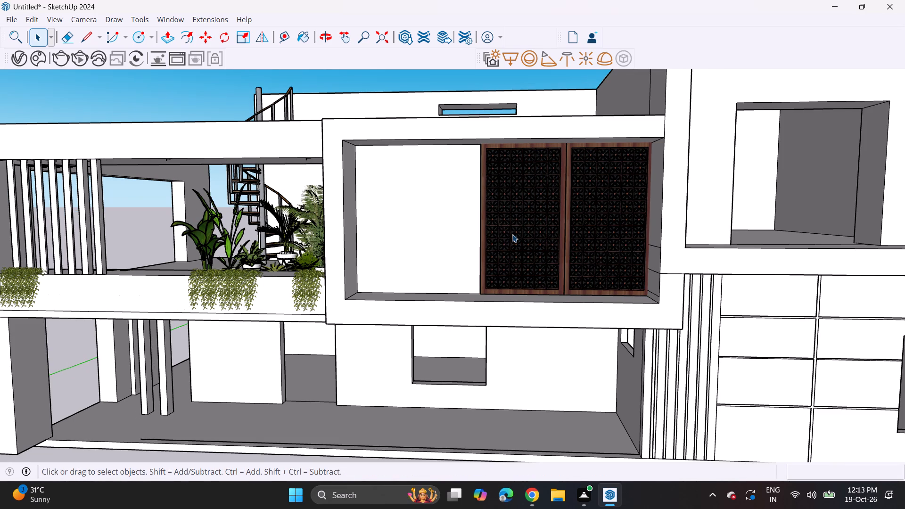
Move the copied lattice panel about 9' 11 13/16" towards the white wall so it partly overlaps the front of the first panel.
scroll(591, 203, "up", 2)
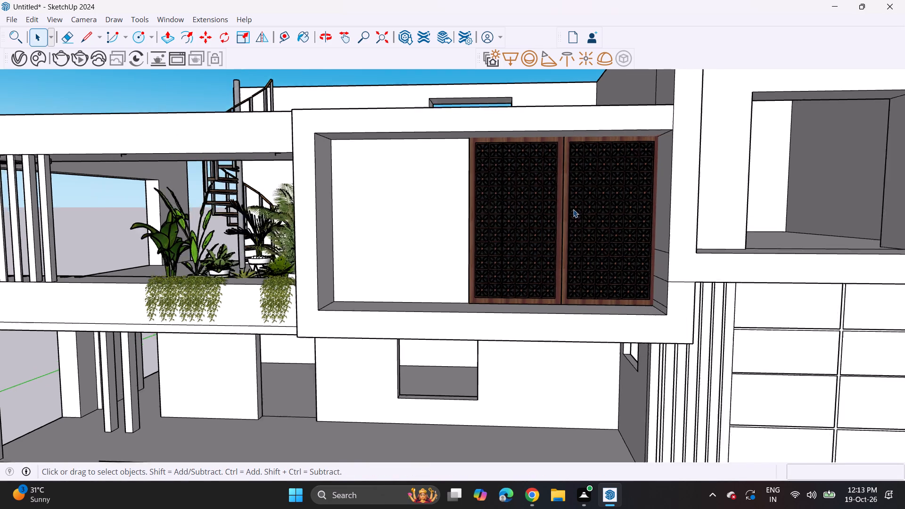
scroll(573, 209, "up", 6)
scroll(534, 233, "up", 11)
scroll(557, 252, "down", 3)
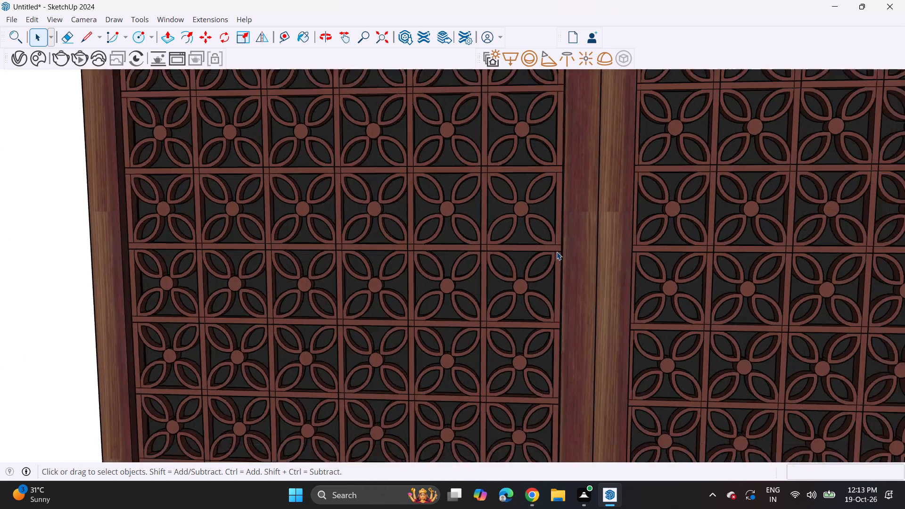
scroll(557, 252, "down", 20)
scroll(557, 252, "down", 2)
scroll(573, 238, "up", 11)
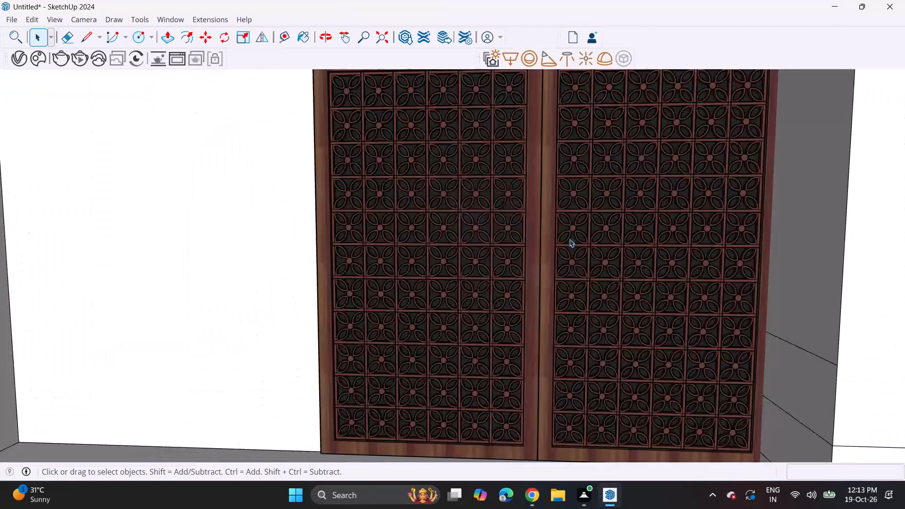
left_click(569, 239)
key("m")
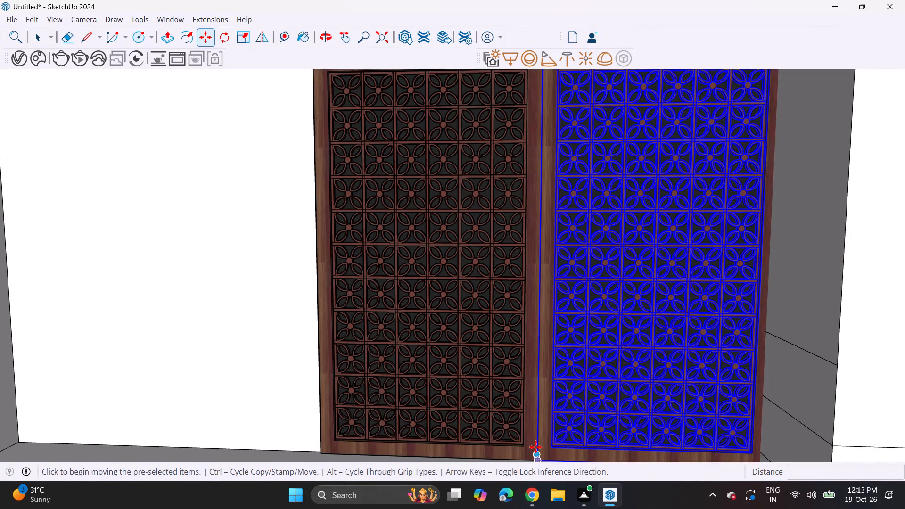
left_click(535, 447)
left_click(168, 455)
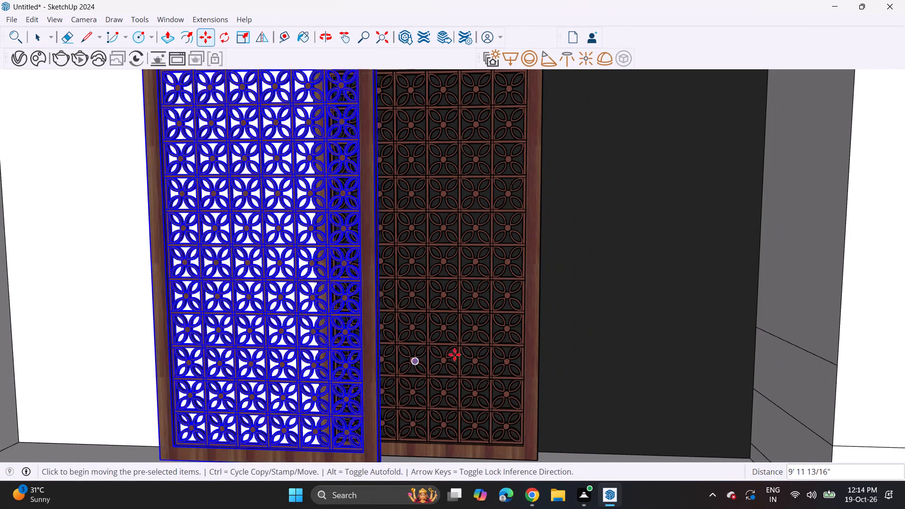
scroll(461, 353, "down", 4)
key("space")
Show the Default Tray with the dark recess face selected and browse the Colors material collection.
left_click(567, 324)
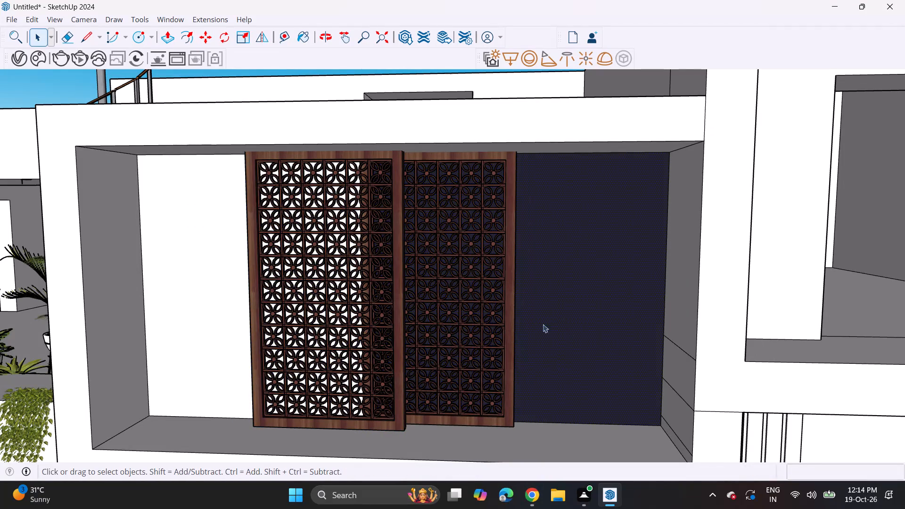
left_click(173, 23)
left_click(300, 31)
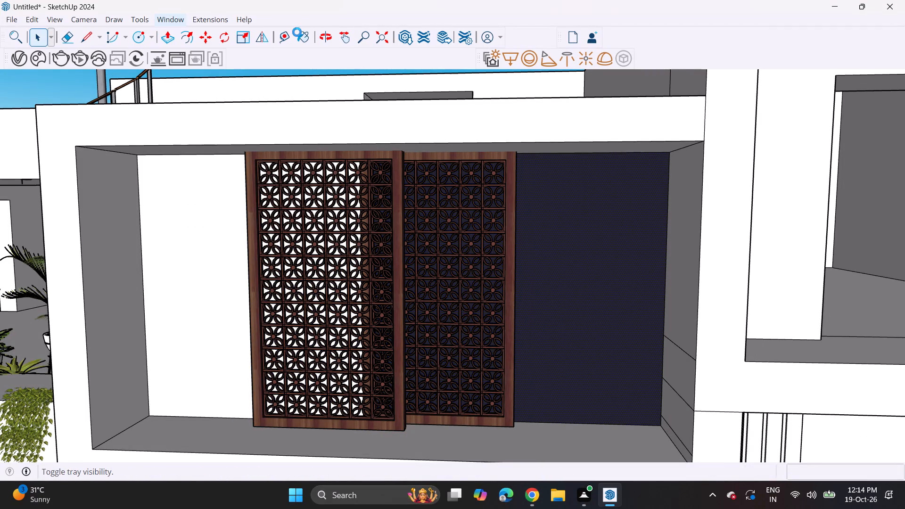
scroll(802, 268, "down", 9)
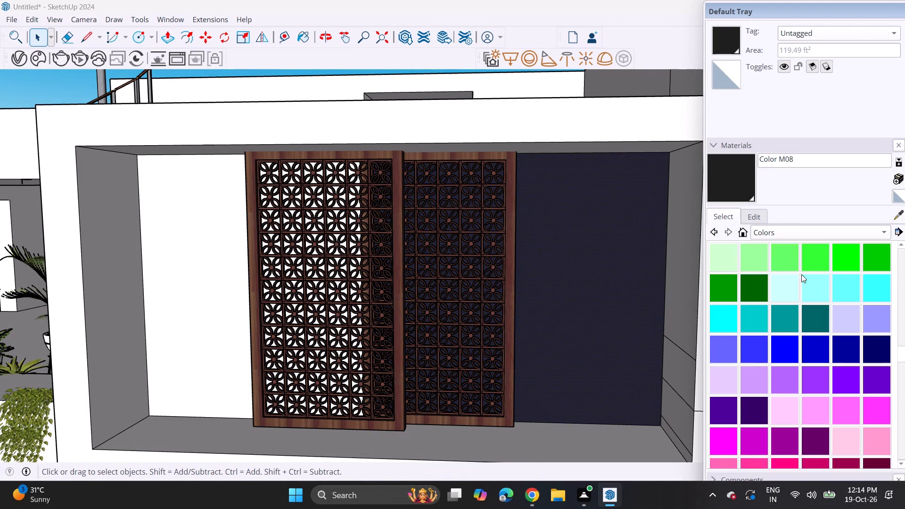
scroll(793, 292, "down", 6)
scroll(793, 304, "up", 5)
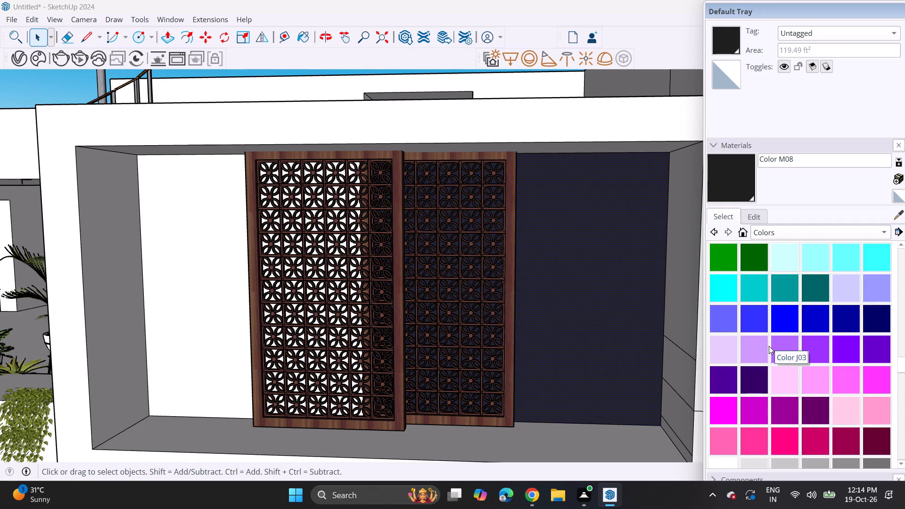
scroll(769, 346, "up", 8)
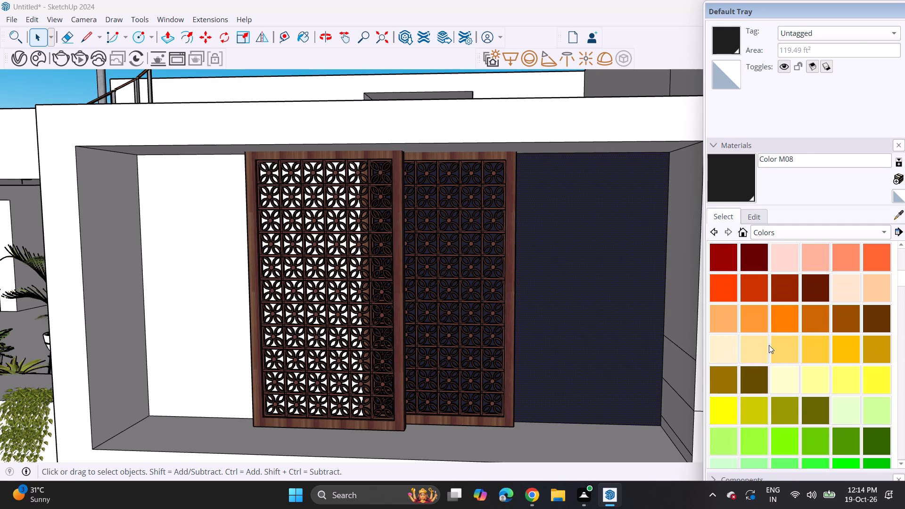
scroll(769, 345, "up", 2)
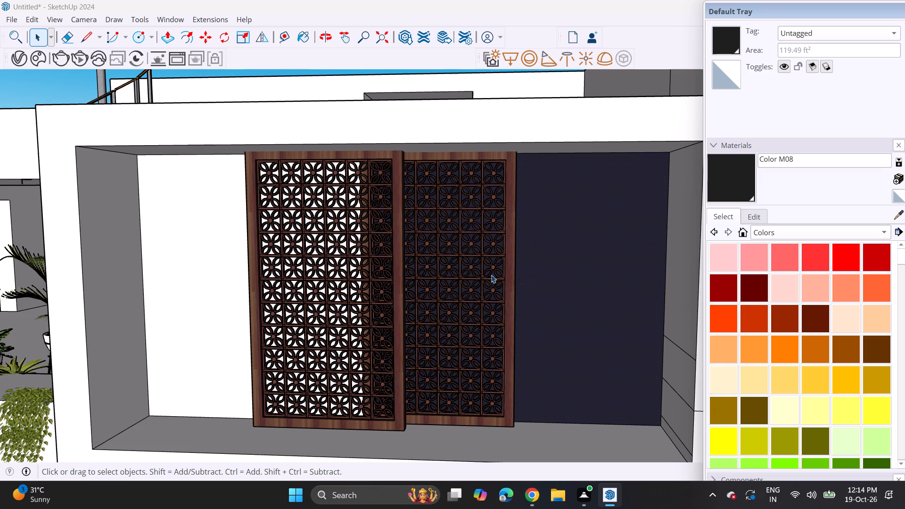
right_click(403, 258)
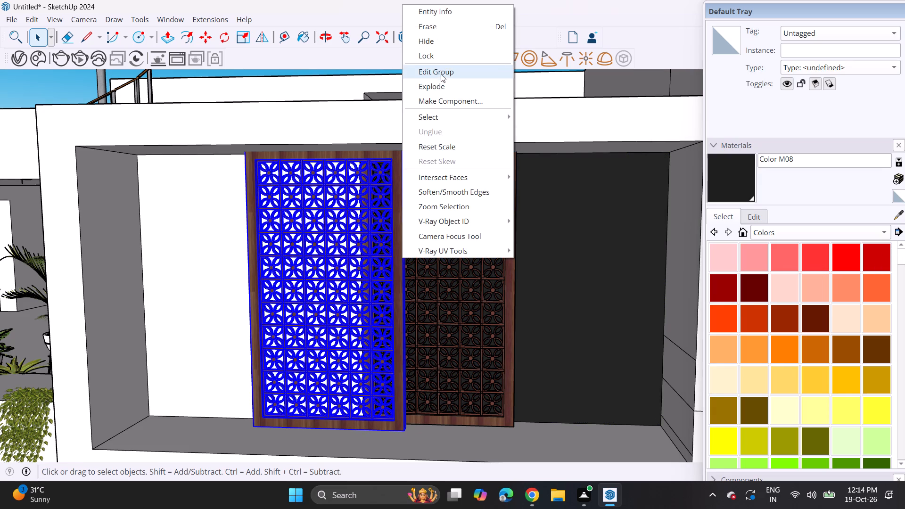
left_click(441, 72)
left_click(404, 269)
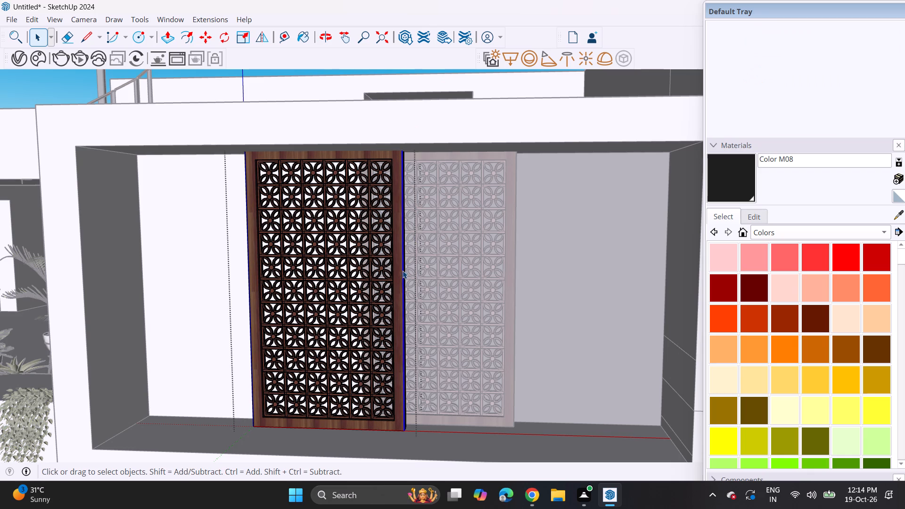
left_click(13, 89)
Convert the front lattice panel group into a component, replacing the selection.
left_click(362, 190)
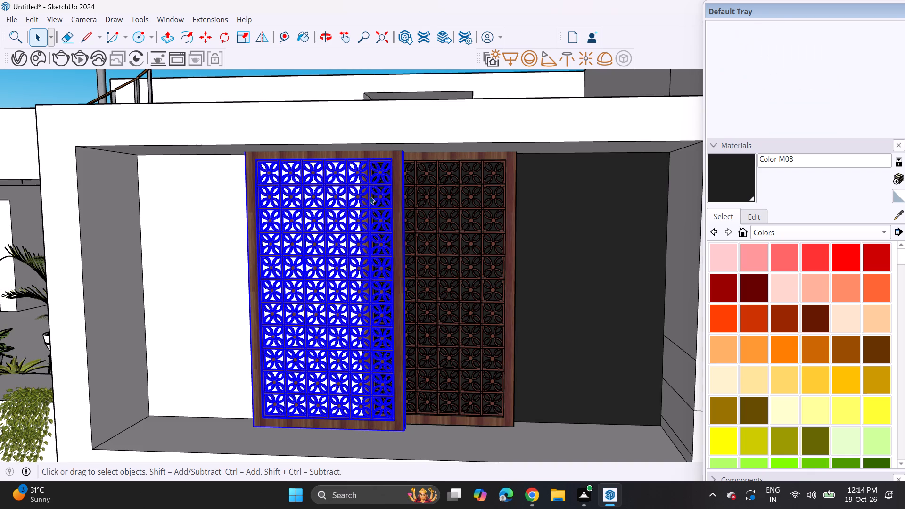
right_click(370, 196)
left_click(408, 292)
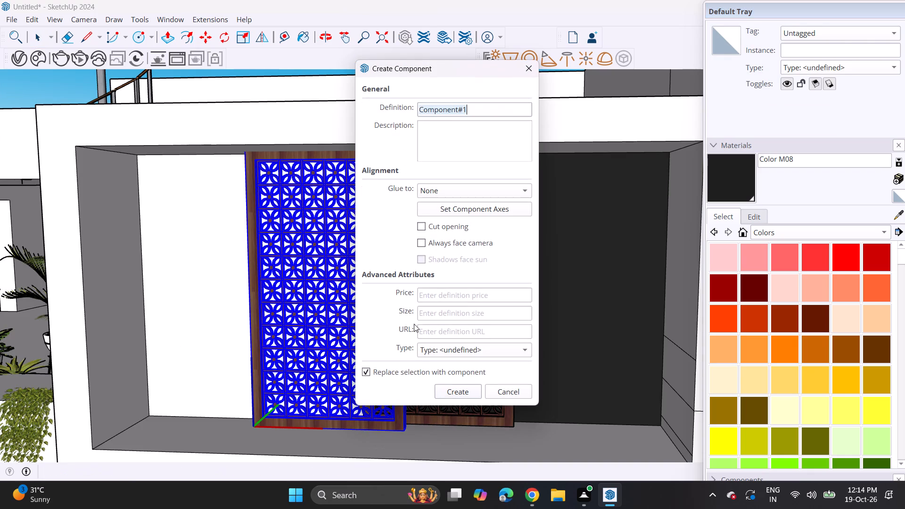
left_click(469, 390)
Open the front lattice panel component for editing and paint its wooden frame with Color B07.
left_click(399, 285)
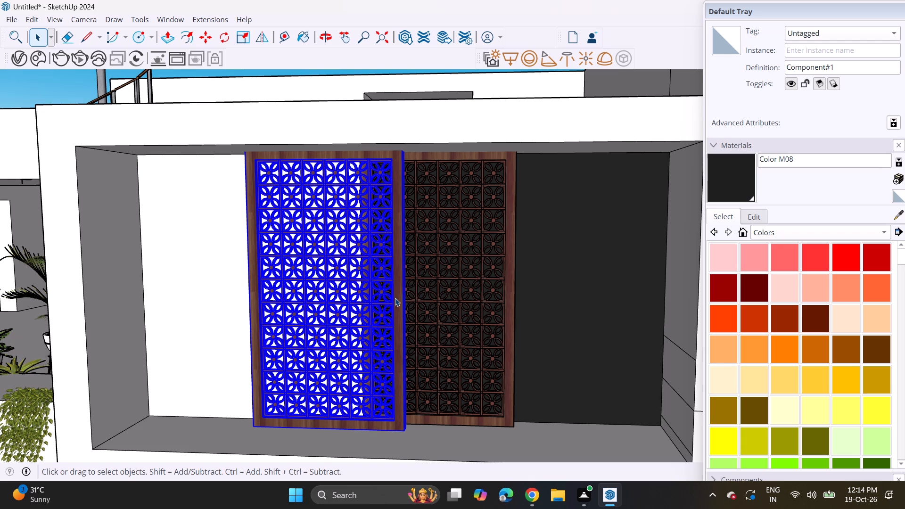
right_click(395, 298)
left_click(473, 67)
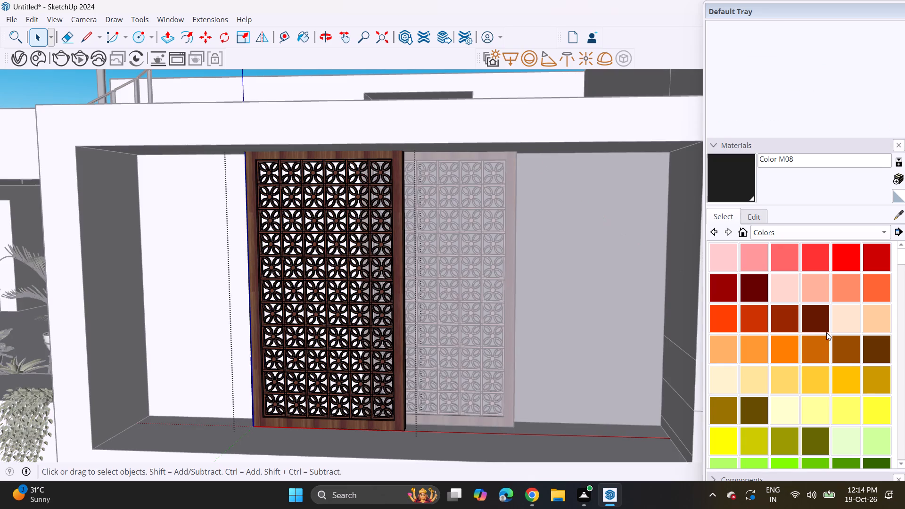
left_click(778, 322)
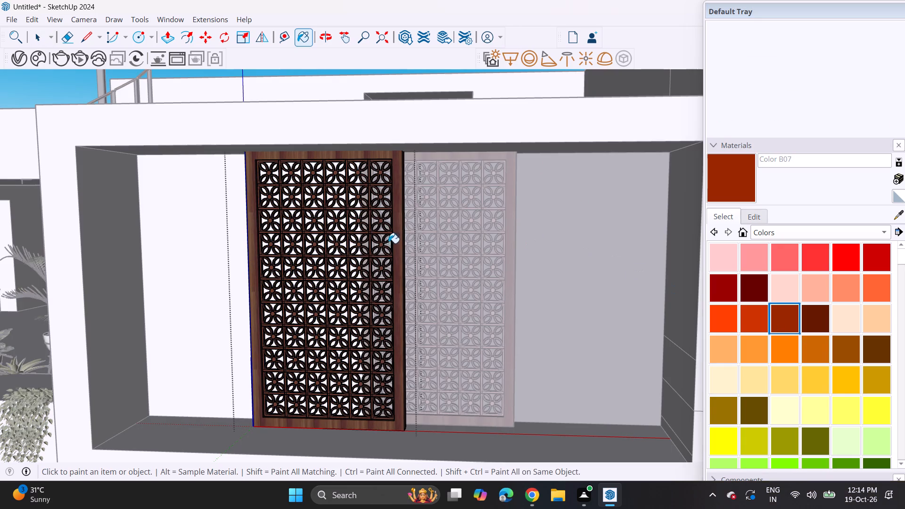
left_click(396, 256)
scroll(394, 251, "up", 3)
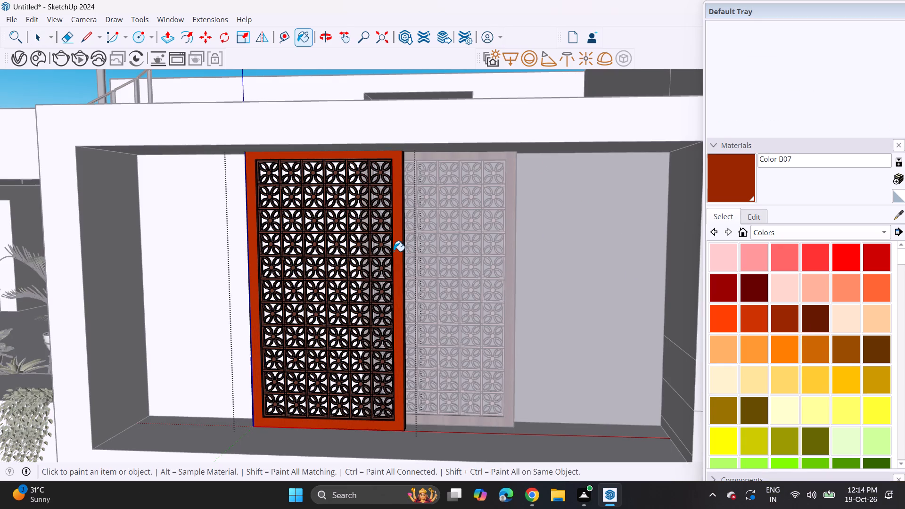
Paint the last two lattice tiles of the third and fourth rows, beside the frame's right upright, with Color B07.
scroll(394, 251, "up", 2)
left_click(384, 244)
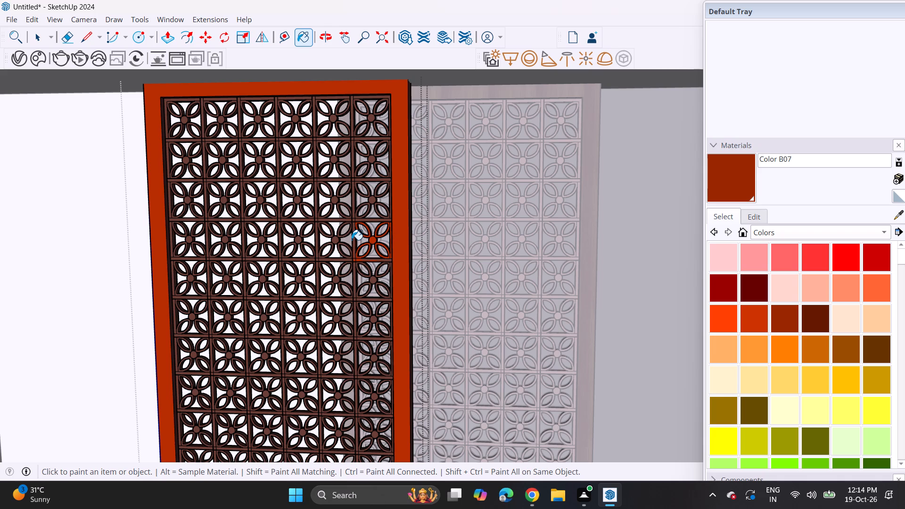
left_click(355, 249)
scroll(356, 233, "up", 8)
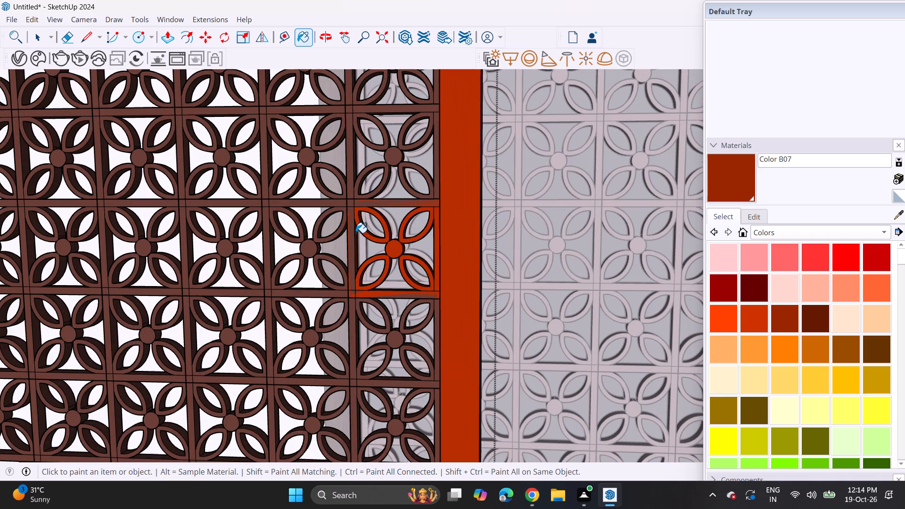
left_click(349, 221)
left_click(344, 221)
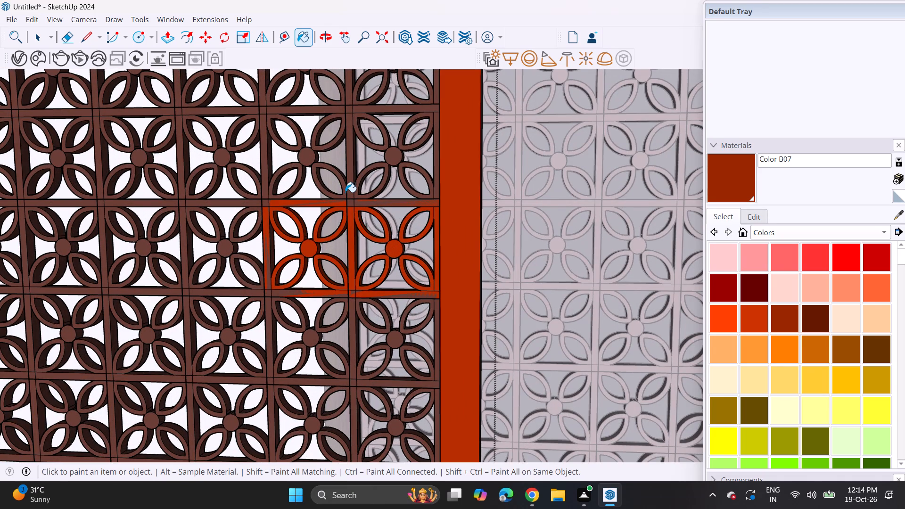
left_click(346, 192)
left_click(350, 172)
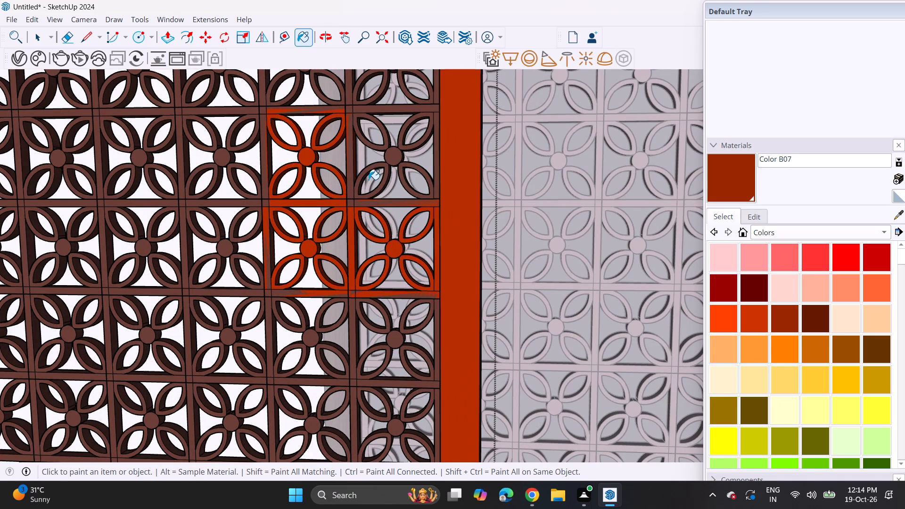
left_click(384, 186)
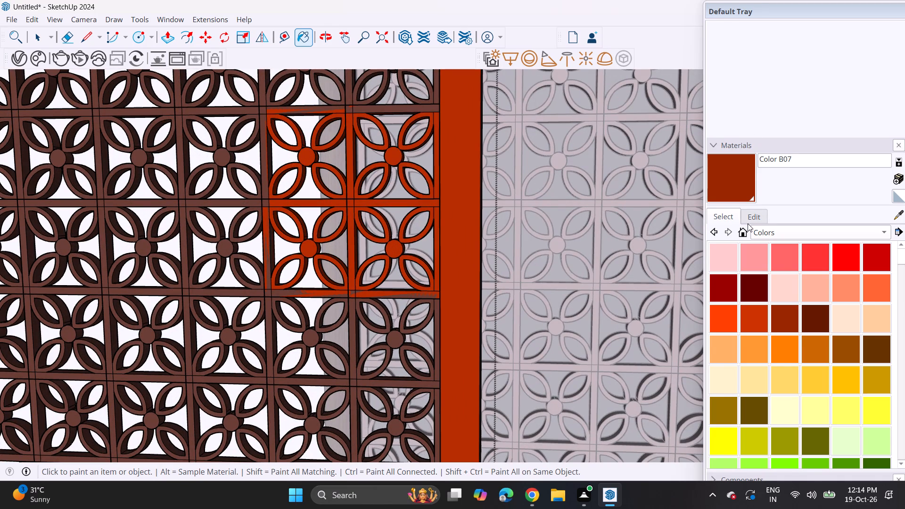
Darken Color B07 to a deep brownish red by lowering its brightness on the Color Wheel picker.
left_click(753, 215)
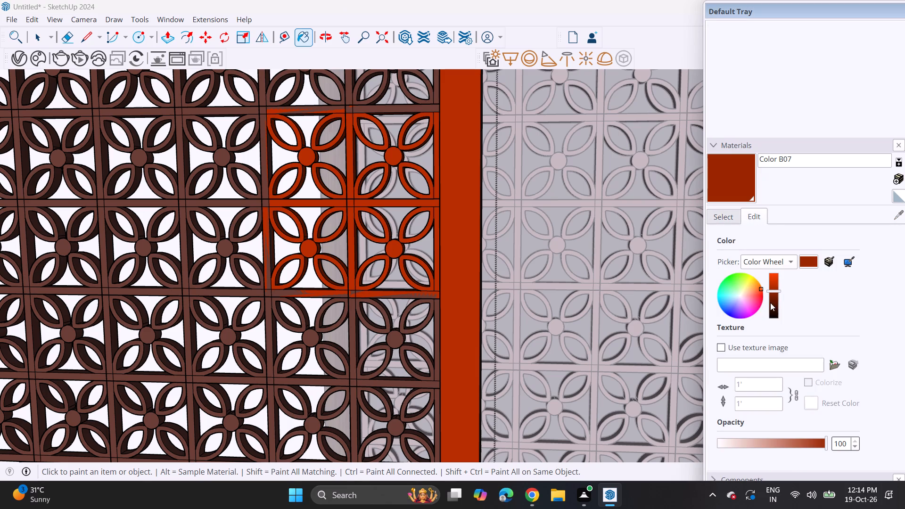
left_click(776, 296)
left_click(773, 298)
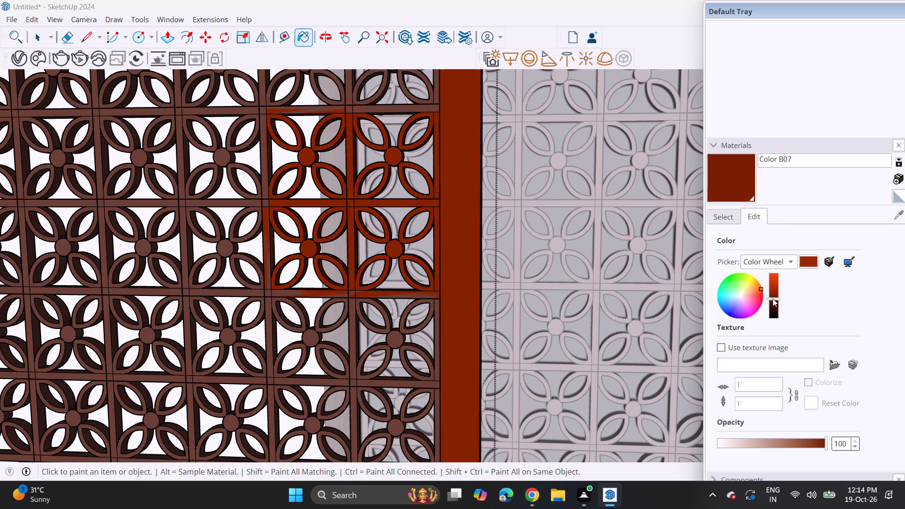
Paint the second row's first lattice tile and all six tiles of the top row with the darkened Color B07.
scroll(316, 123, "down", 16)
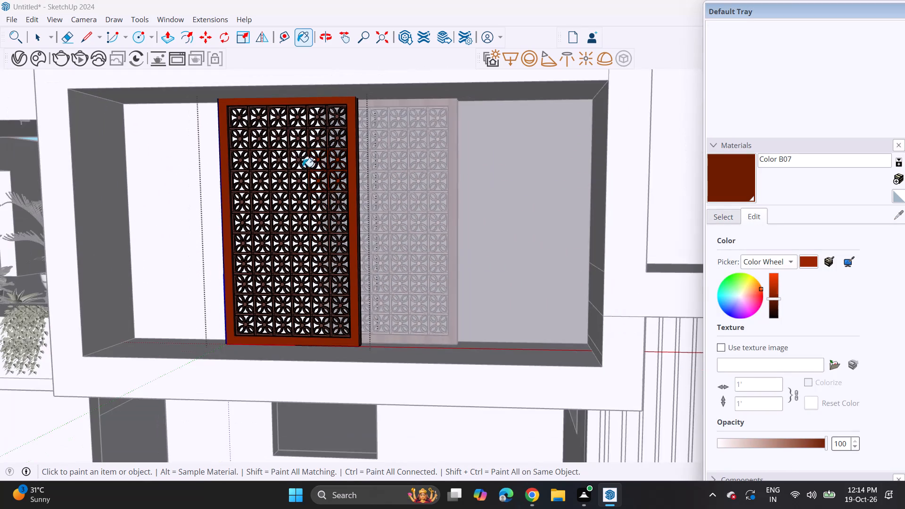
middle_click_drag(281, 158, 424, 183)
scroll(415, 192, "up", 9)
left_click(321, 129)
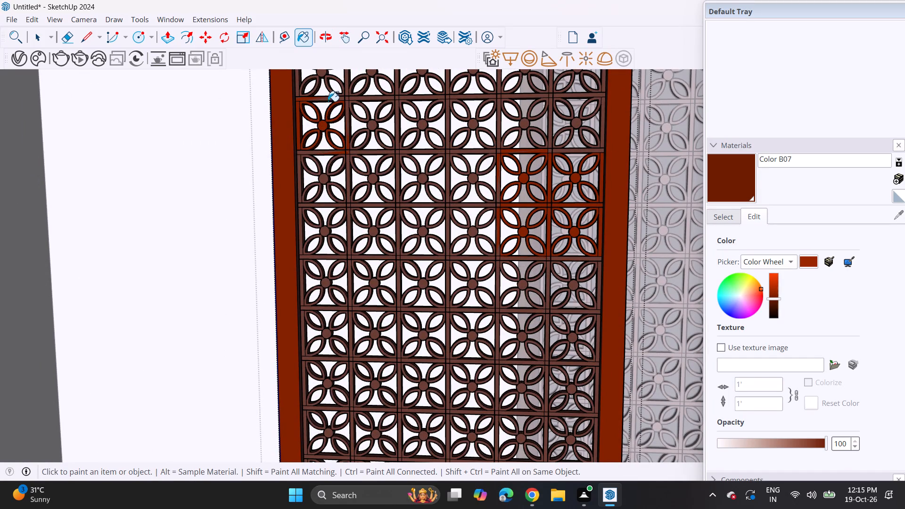
middle_click_drag(329, 109, 344, 187, "shift")
scroll(343, 140, "up", 7)
left_click(334, 156)
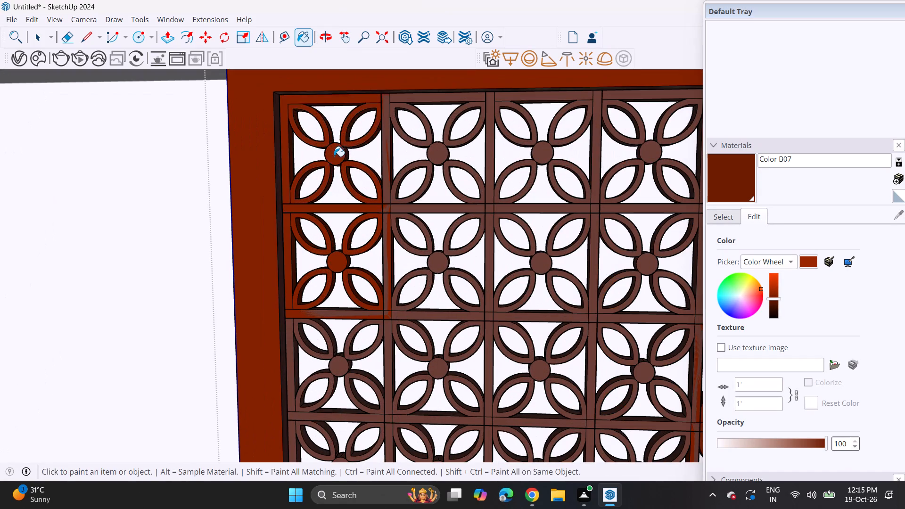
left_click(438, 157)
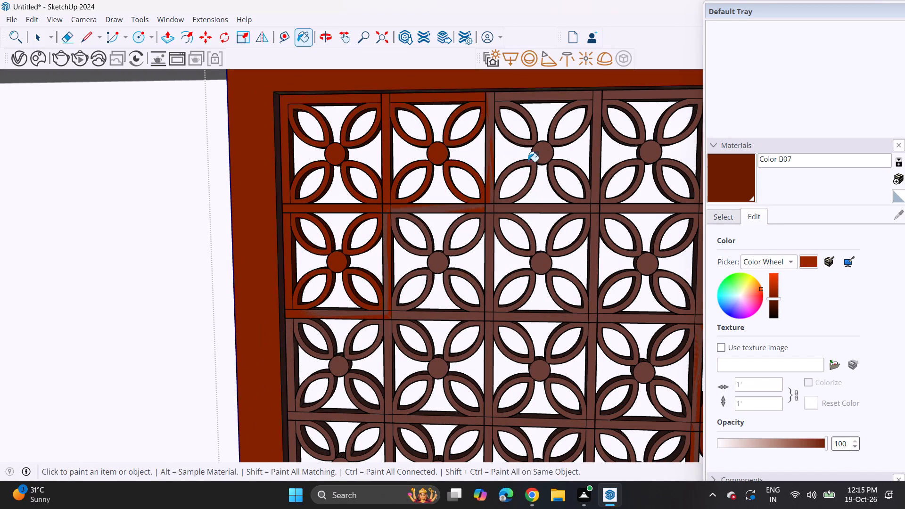
left_click(546, 157)
left_click(650, 158)
middle_click_drag(650, 155, 292, 137, "shift")
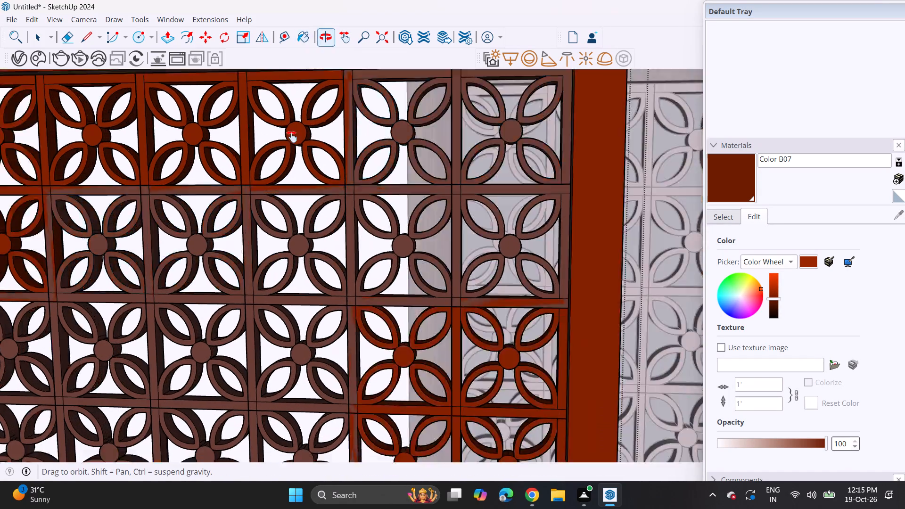
middle_click_drag(292, 137, 197, 168, "shift")
left_click(302, 157)
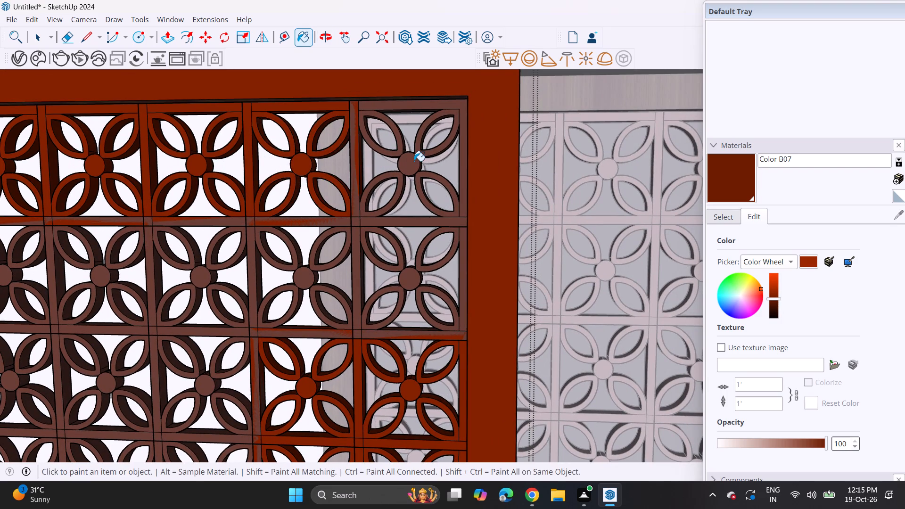
left_click(412, 161)
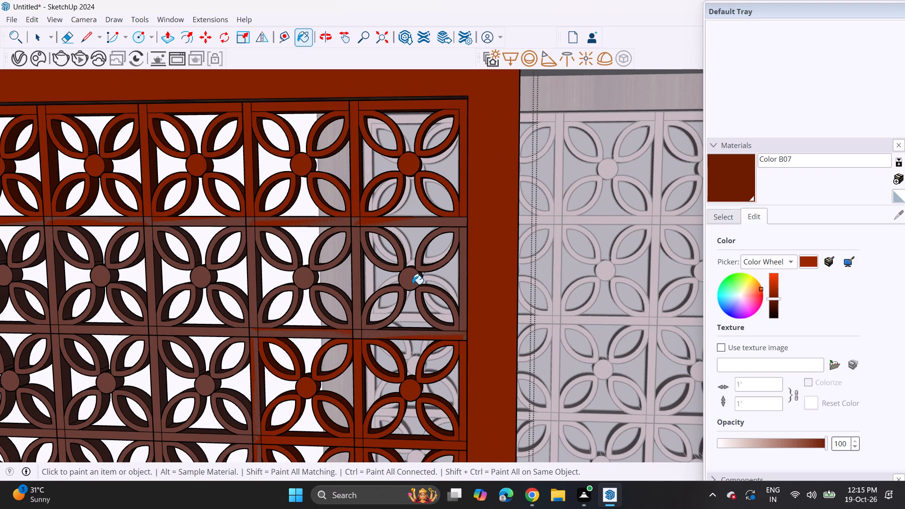
Paint the remaining five lattice tiles of the second row with Color B07.
left_click(411, 283)
left_click(301, 281)
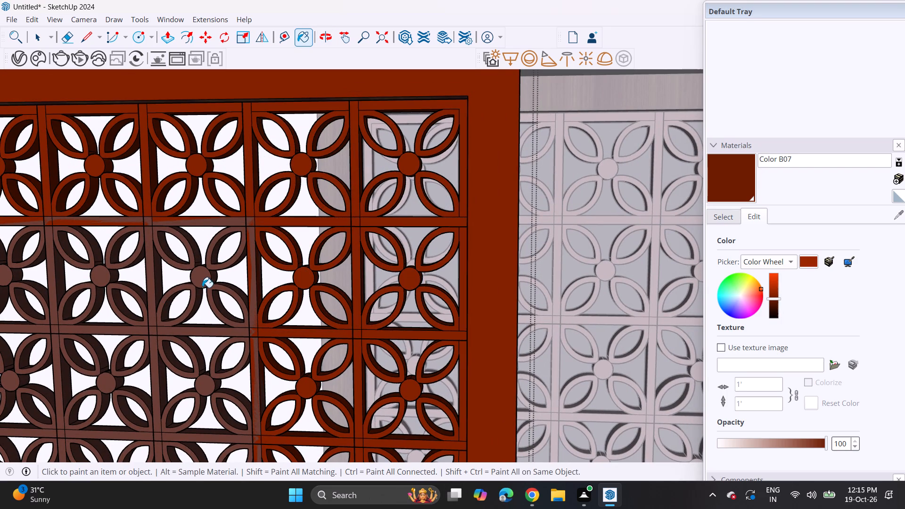
left_click(205, 283)
middle_click_drag(177, 279, 507, 258)
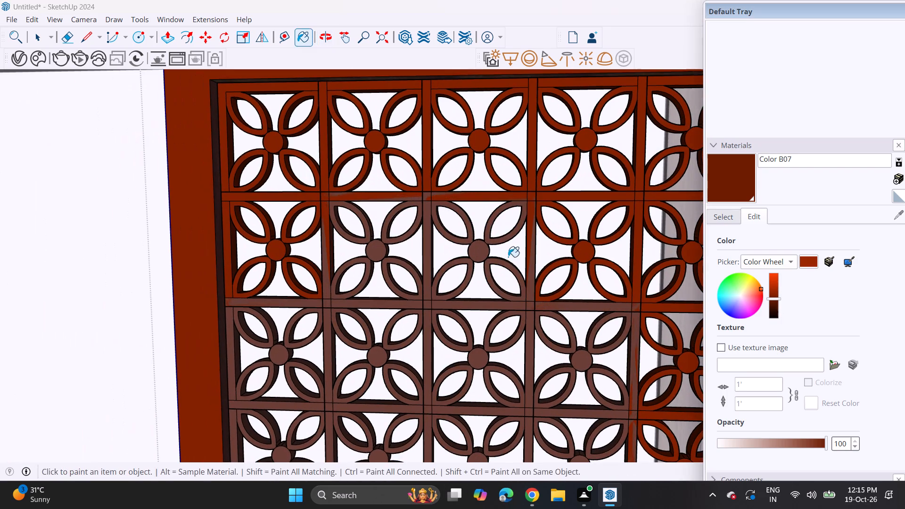
left_click(470, 252)
left_click(372, 257)
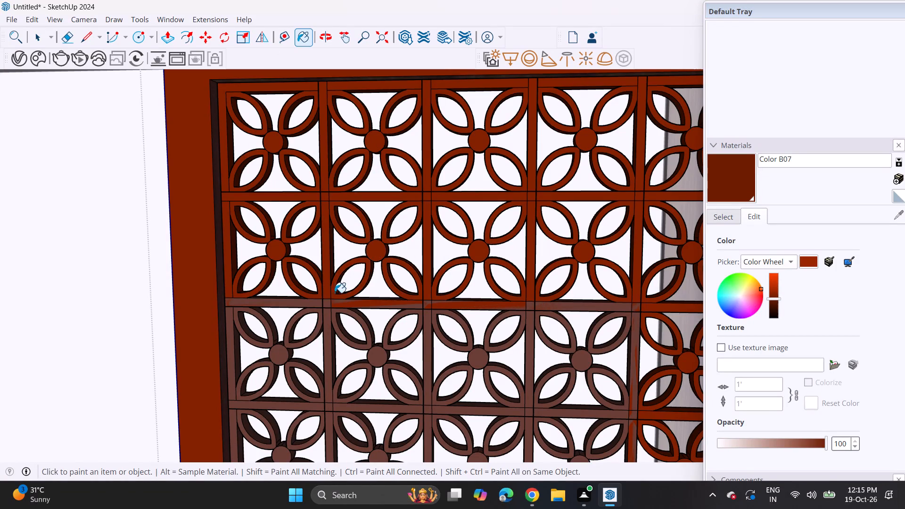
Paint the four remaining lattice tiles in each of the third and fourth rows with Color B07.
left_click(276, 351)
left_click(371, 355)
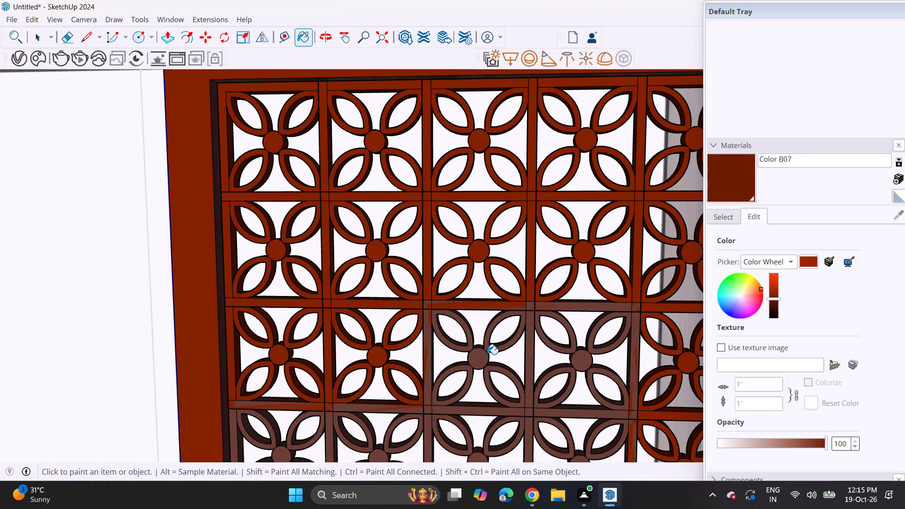
left_click(487, 354)
left_click(585, 369)
middle_click_drag(593, 367, 328, 350, "shift")
scroll(417, 343, "down", 2)
middle_click_drag(416, 349, 532, 233)
scroll(457, 307, "up", 3)
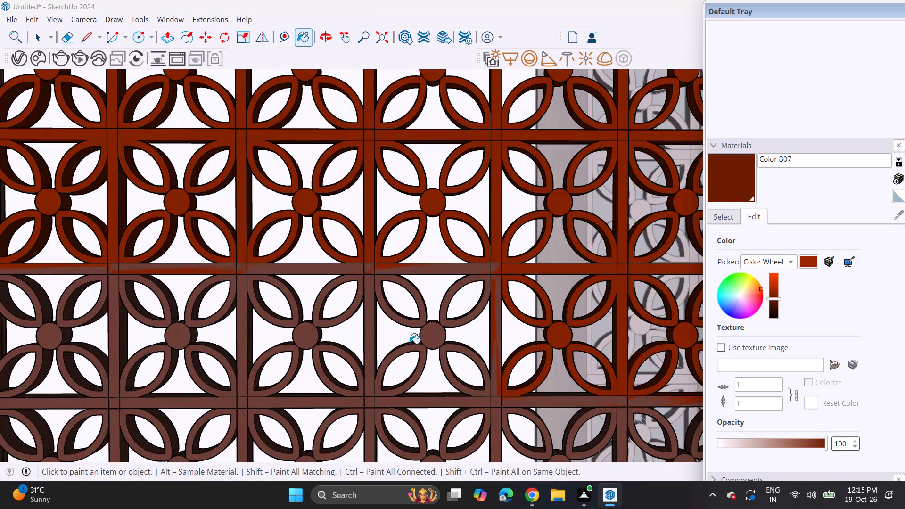
left_click(424, 339)
left_click(313, 345)
left_click(178, 342)
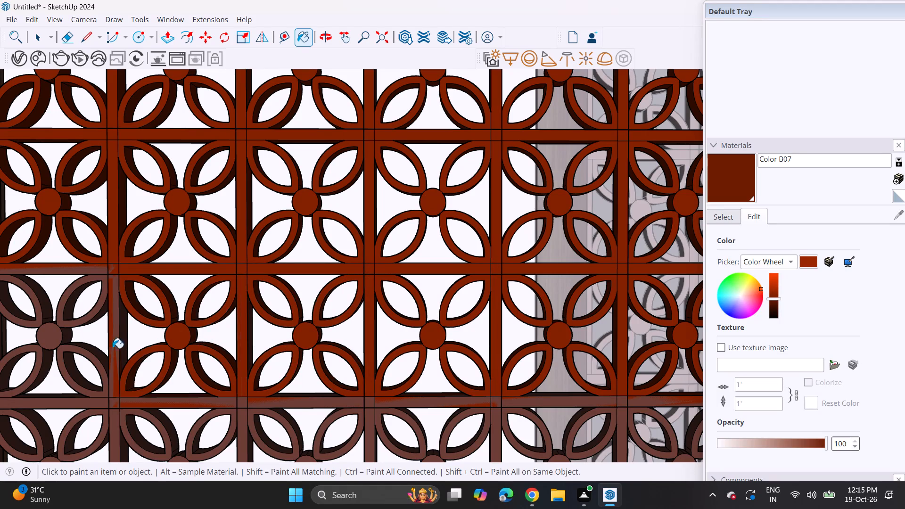
left_click(51, 334)
Paint all six lattice tiles of the fifth row with Color B07.
middle_click_drag(176, 354, 360, 205, "shift")
left_click(239, 313)
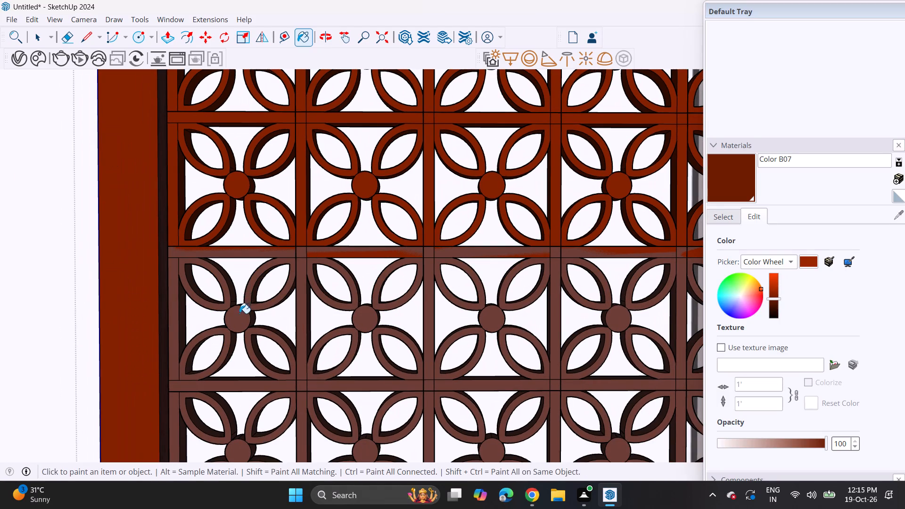
left_click(369, 309)
left_click(488, 312)
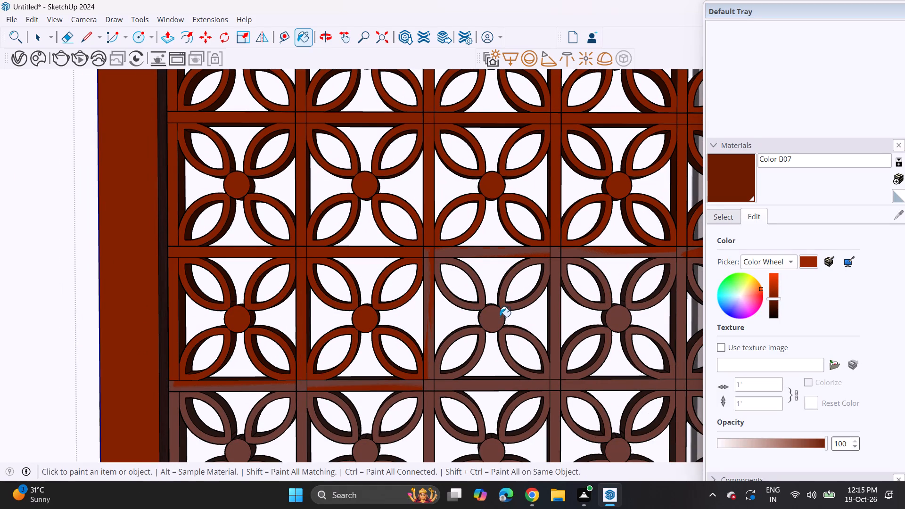
middle_click_drag(571, 318, 328, 300, "shift")
left_click(336, 299)
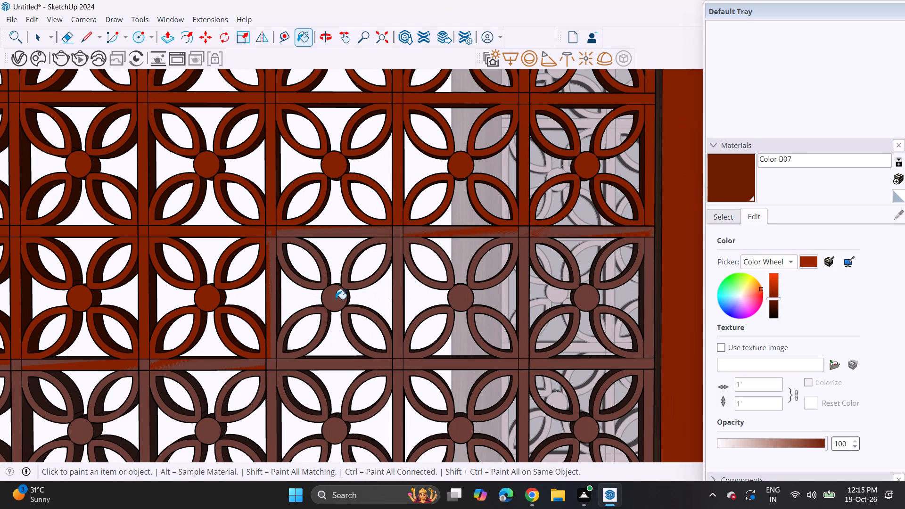
left_click(456, 301)
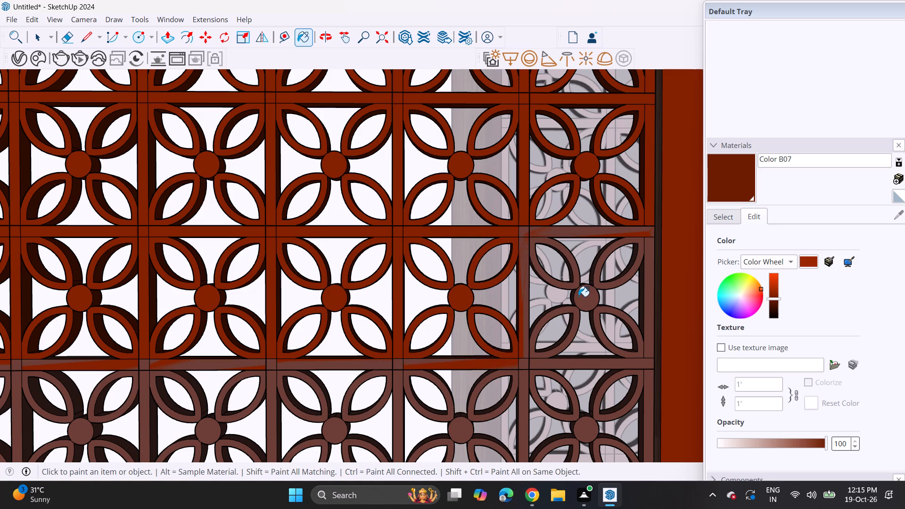
left_click(578, 296)
Paint all the lattice tiles of the sixth and seventh rows with Color B07.
scroll(543, 288, "down", 3)
middle_click_drag(505, 328, 521, 249)
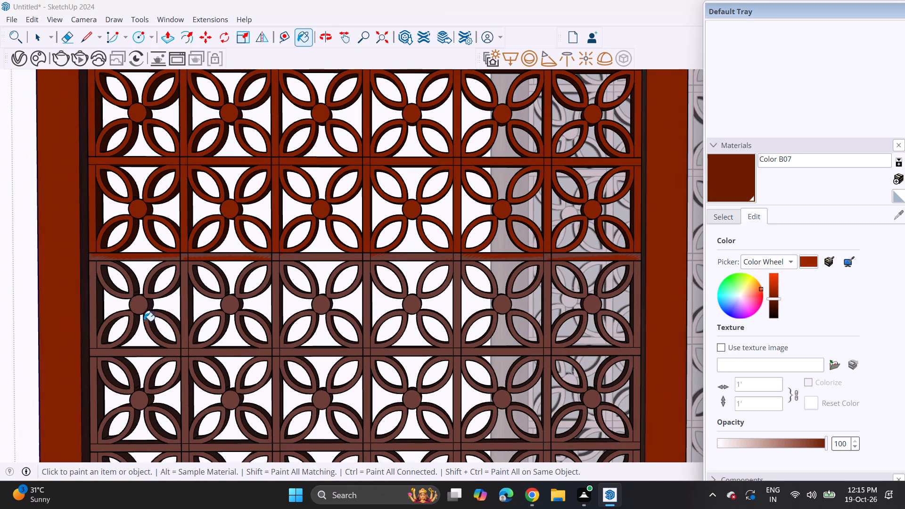
left_click(140, 312)
left_click(227, 300)
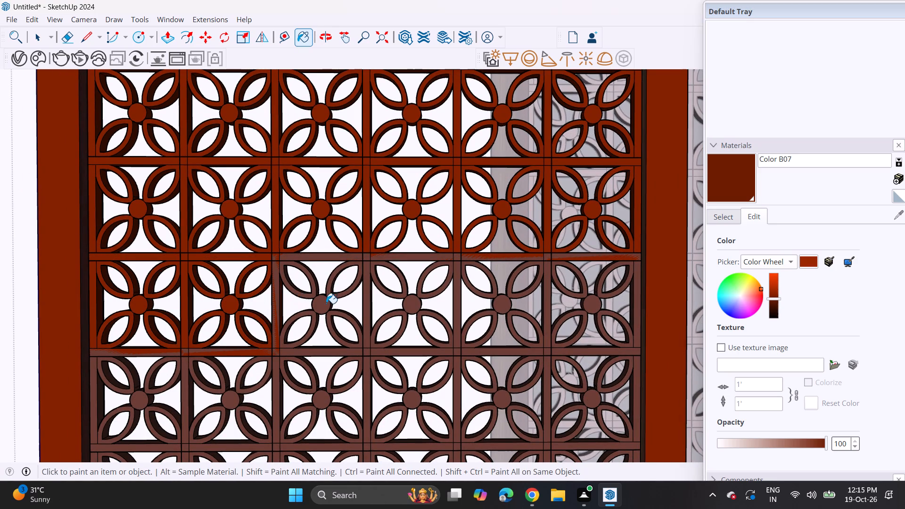
left_click(326, 304)
left_click(411, 308)
left_click(506, 299)
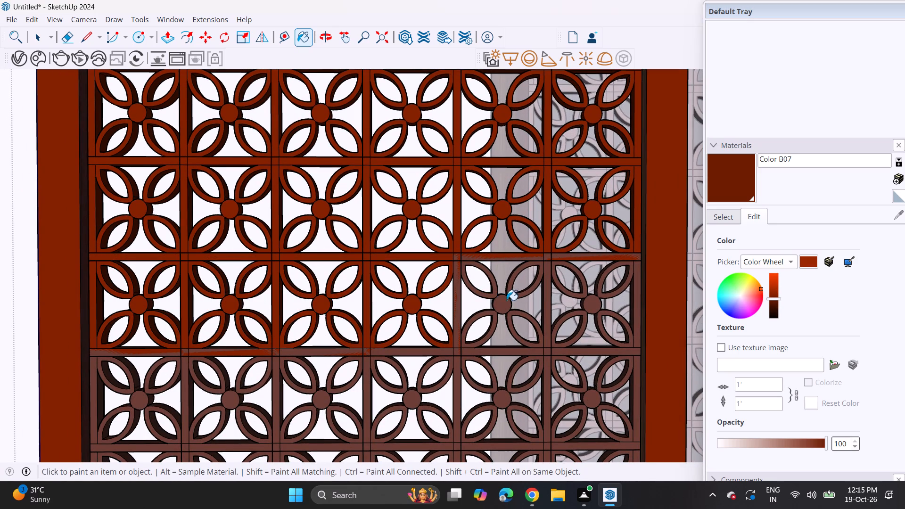
left_click(586, 304)
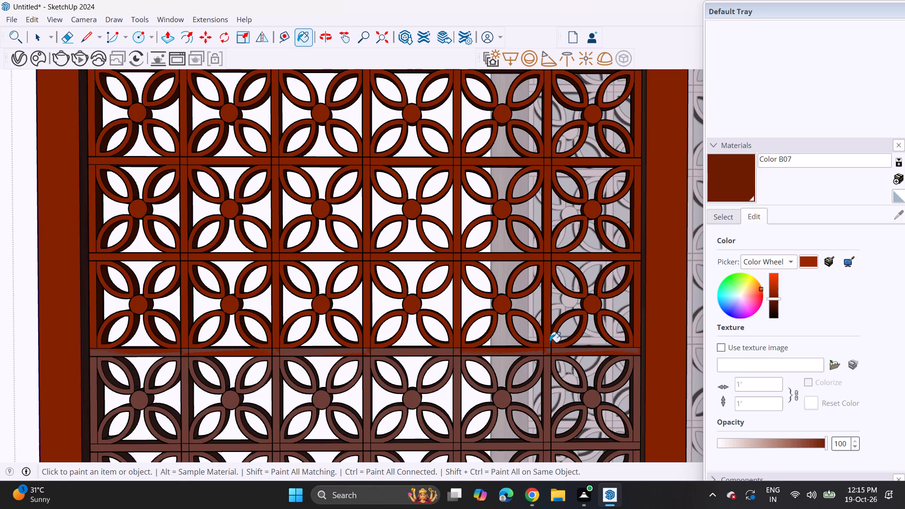
left_click(590, 400)
left_click(500, 393)
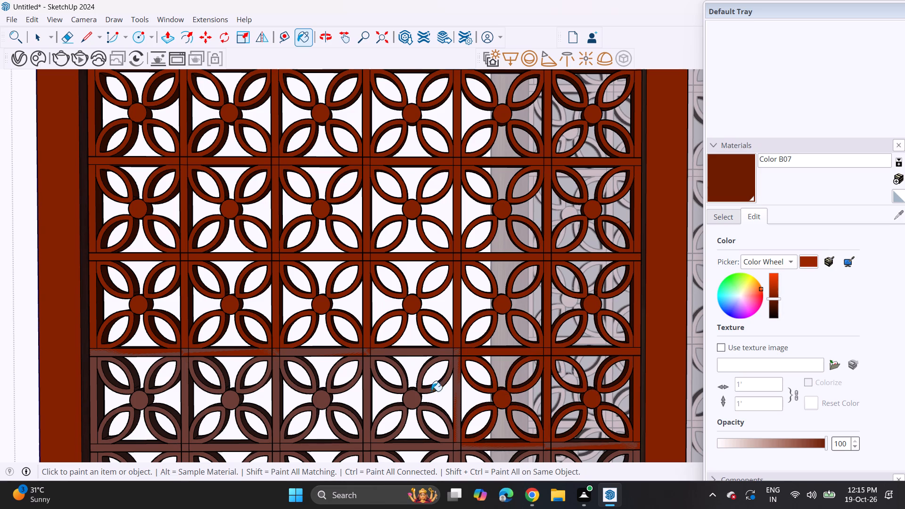
left_click(415, 402)
left_click(318, 398)
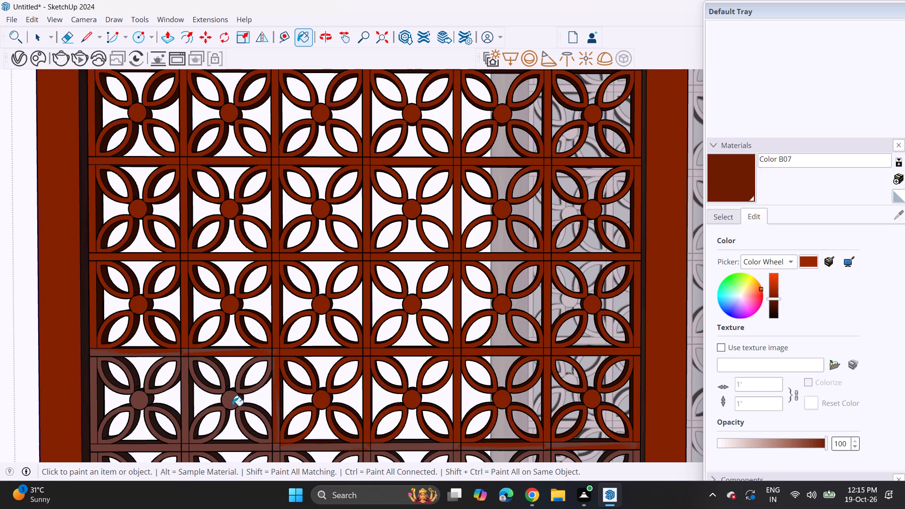
left_click(232, 406)
left_click(139, 403)
Paint all six lattice tiles of the eighth row with Color B07.
scroll(141, 409, "down", 3)
middle_click_drag(222, 406, 247, 343, "shift")
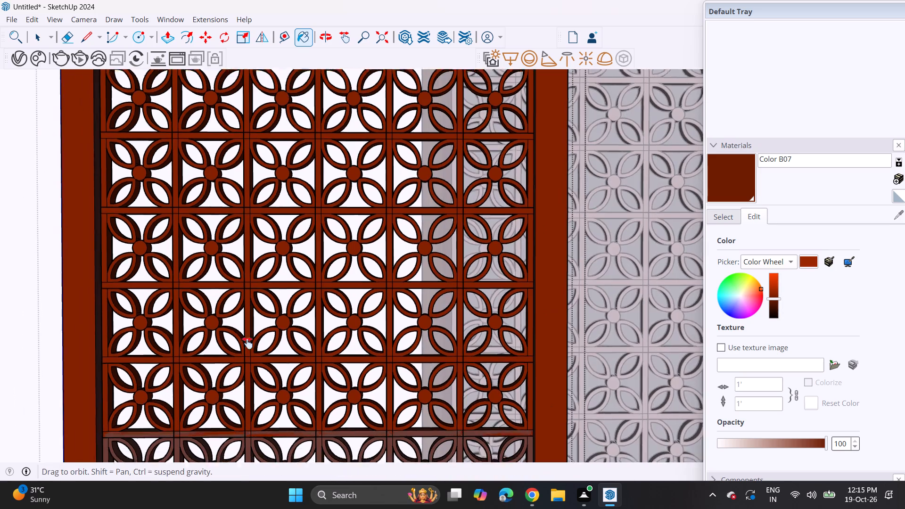
middle_click_drag(247, 343, 328, 168, "shift")
left_click(251, 235)
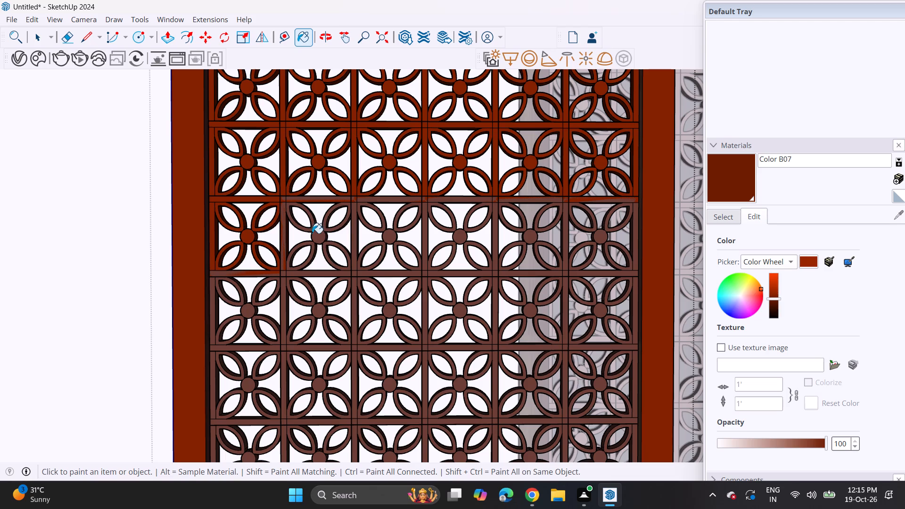
left_click(318, 234)
left_click(386, 235)
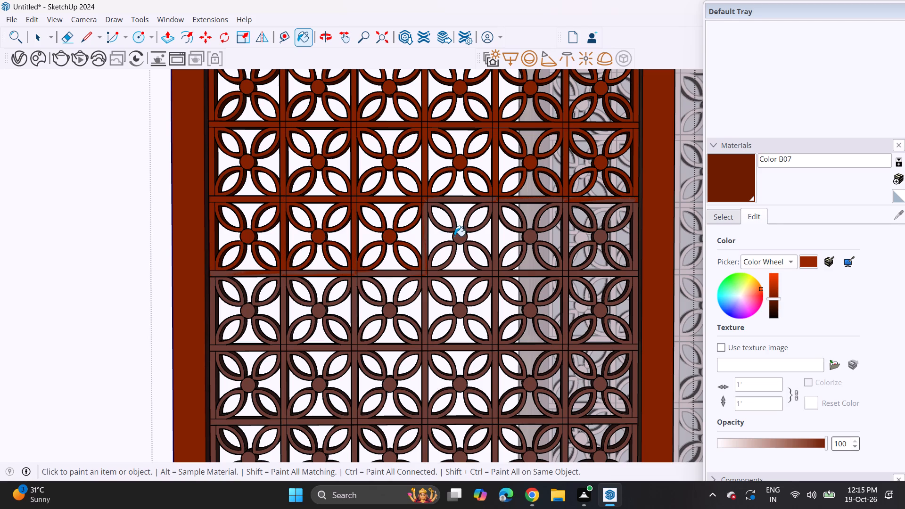
left_click(458, 238)
left_click(530, 237)
left_click(602, 239)
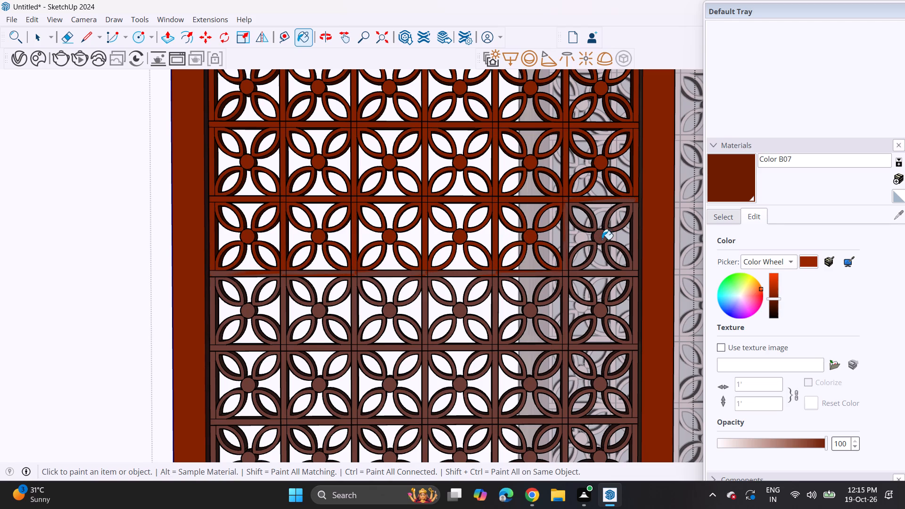
Paint the lattice tiles of the ninth to eleventh rows with Color B07 in the panel's three right-hand columns.
scroll(511, 276, "down", 3)
middle_click_drag(500, 285, 495, 225, "shift")
scroll(590, 256, "up", 4)
left_click(573, 245)
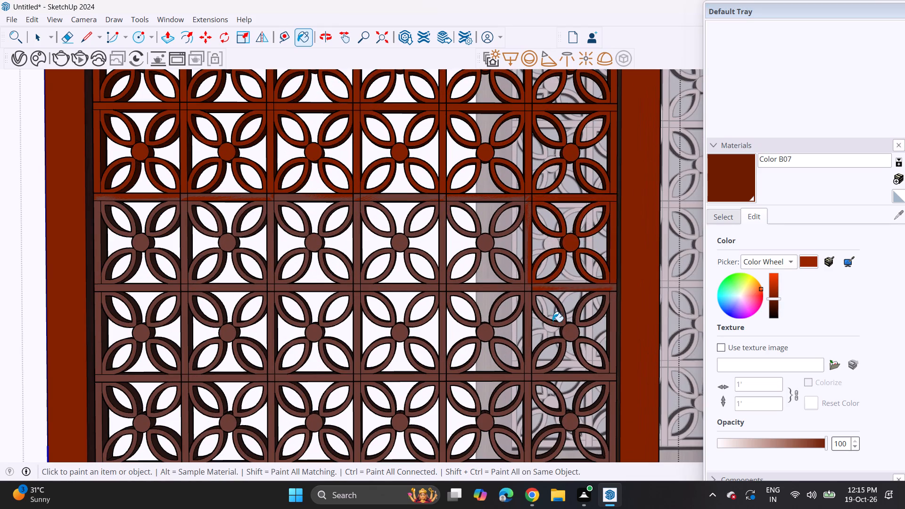
left_click(561, 328)
left_click(565, 414)
left_click(481, 414)
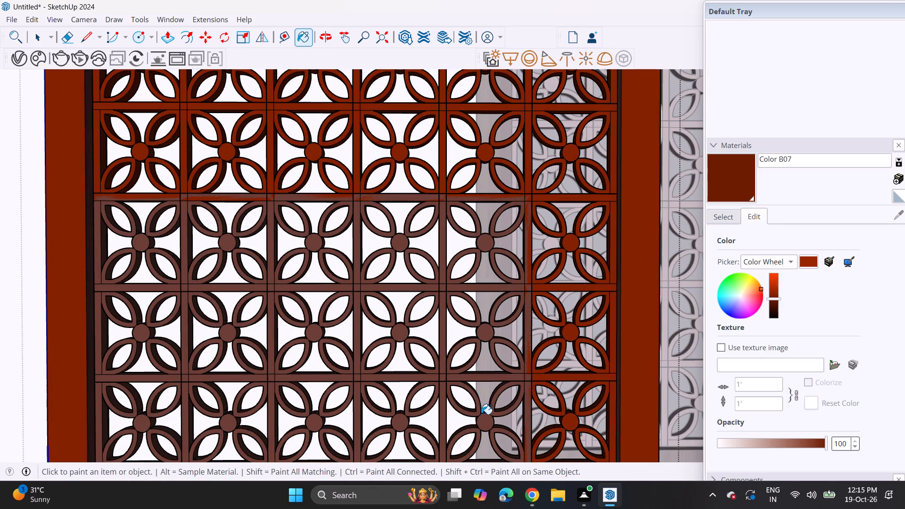
left_click(494, 336)
left_click(486, 248)
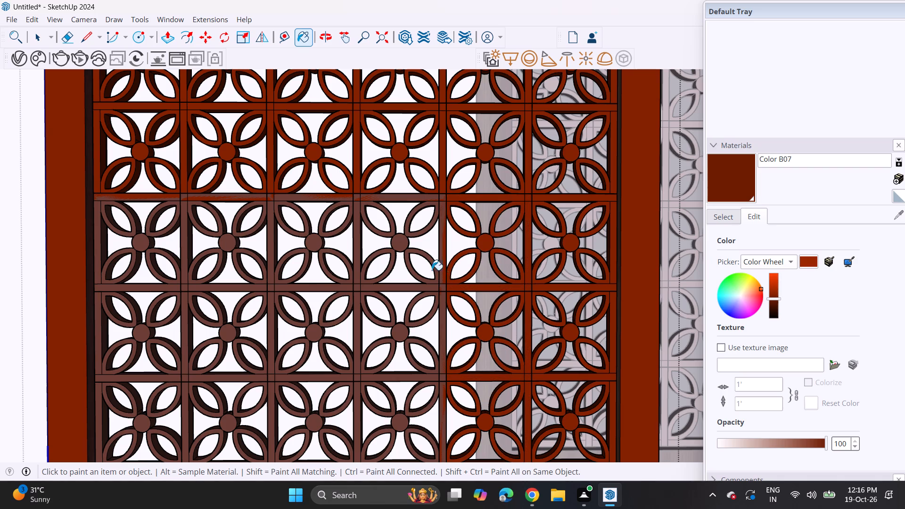
left_click(402, 236)
left_click(404, 324)
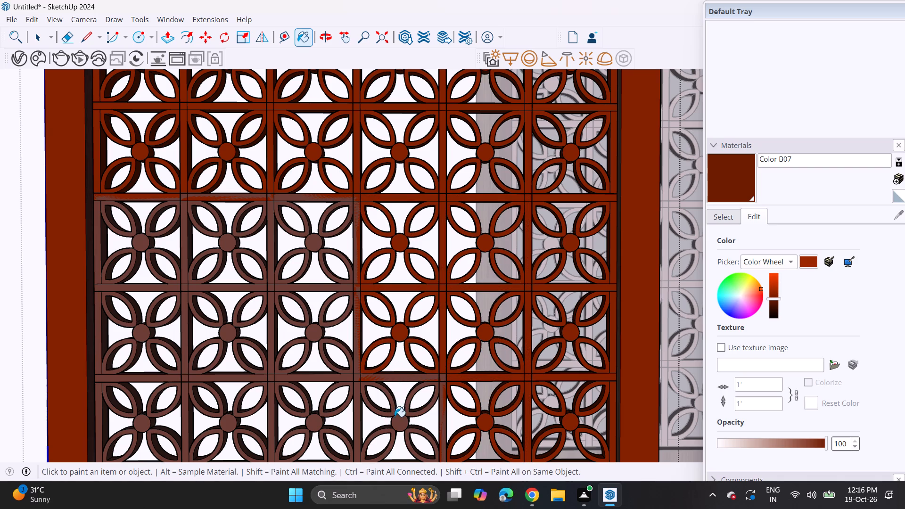
left_click(395, 417)
Paint the lattice tiles of the ninth to eleventh rows with Color B07 in the three left-hand columns.
left_click_drag(311, 424, 312, 420)
left_click(319, 336)
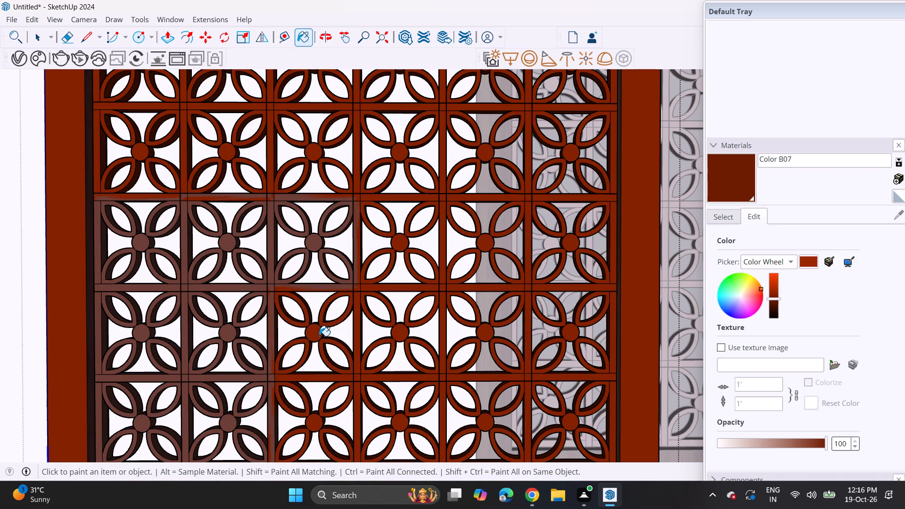
left_click(327, 239)
left_click(309, 242)
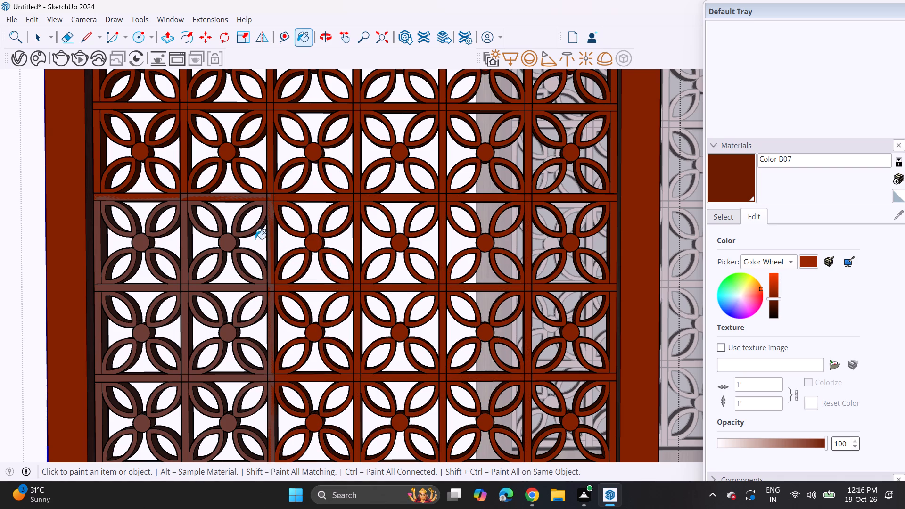
left_click(224, 236)
left_click(230, 331)
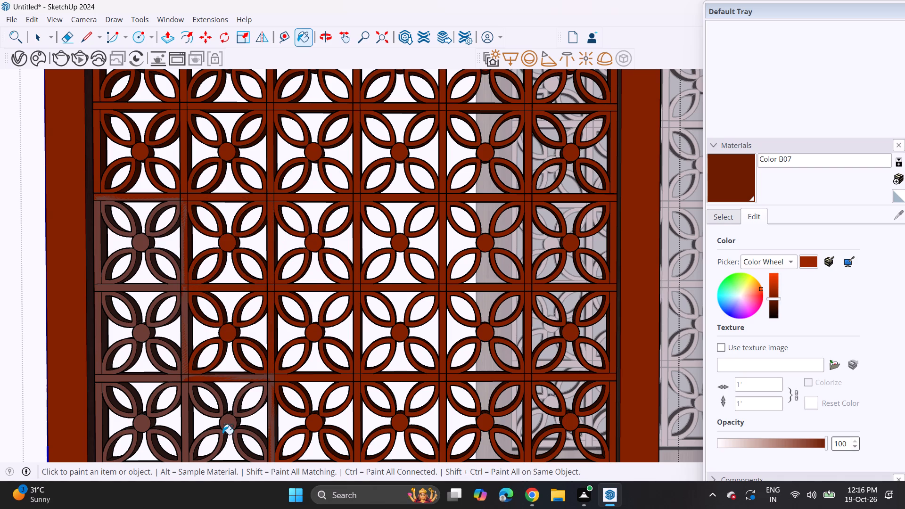
left_click(226, 422)
left_click(142, 426)
left_click(144, 337)
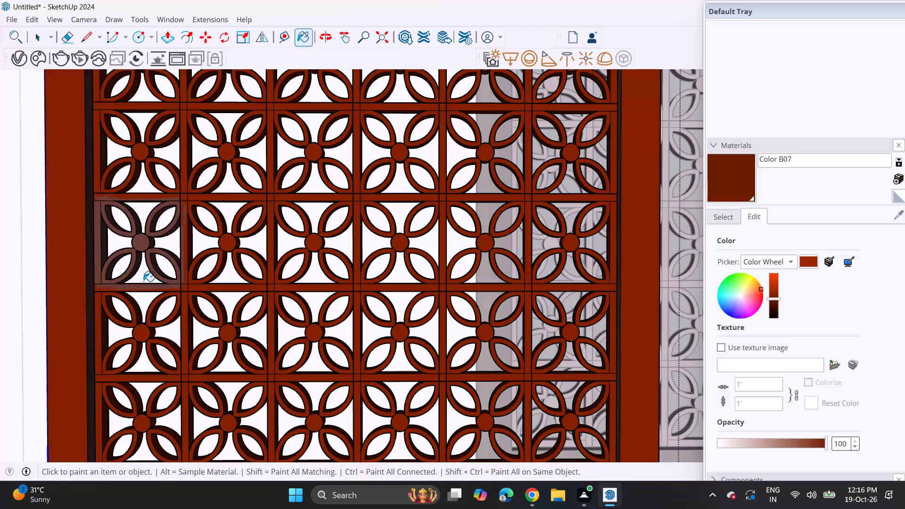
left_click(145, 243)
scroll(171, 264, "down", 17)
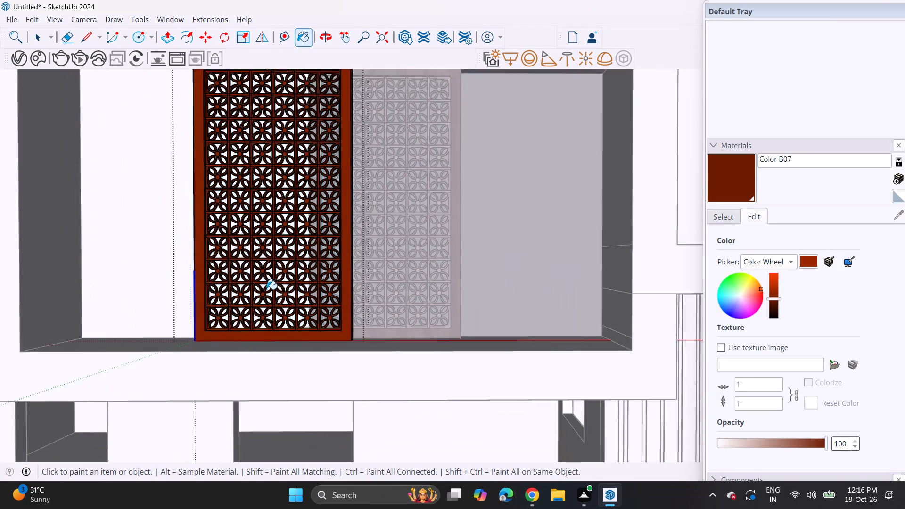
scroll(266, 289, "down", 4)
key("space")
left_click(354, 90)
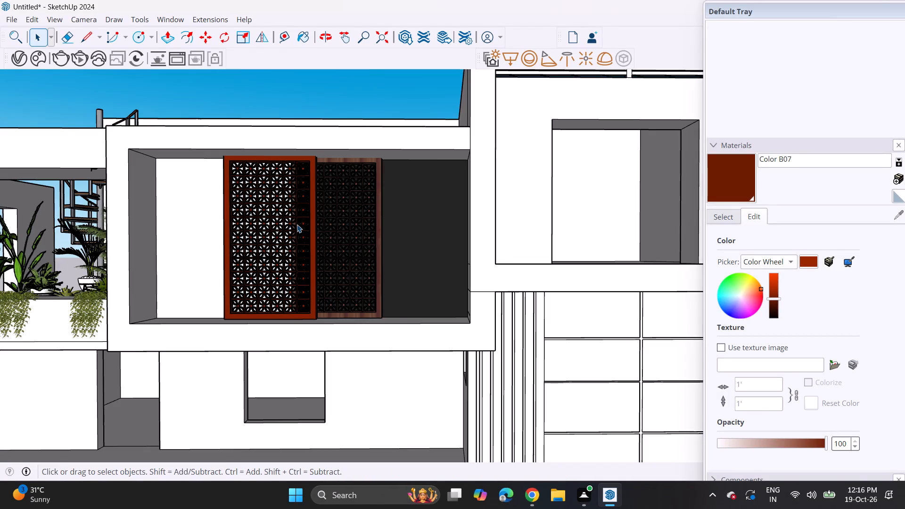
Delete the unpainted brown lattice panel behind the deep red one.
scroll(297, 224, "up", 2)
scroll(348, 221, "up", 2)
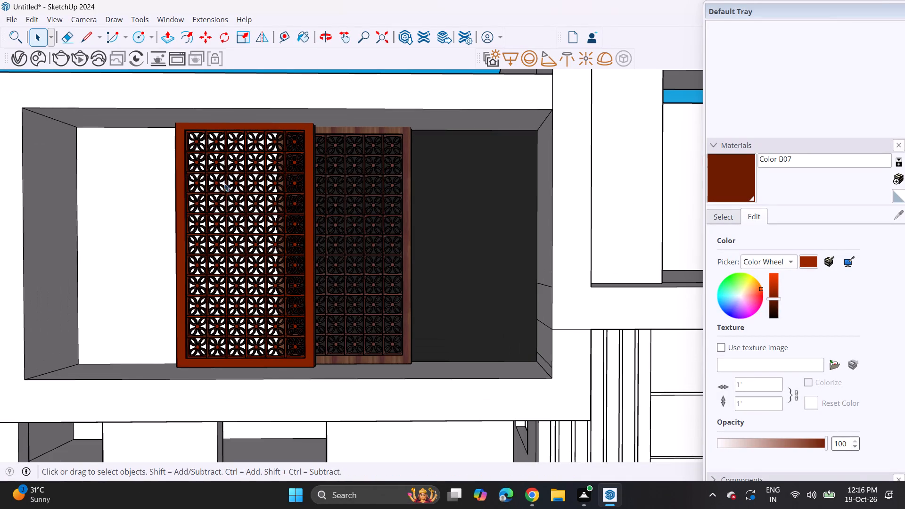
left_click(365, 269)
key("Delete")
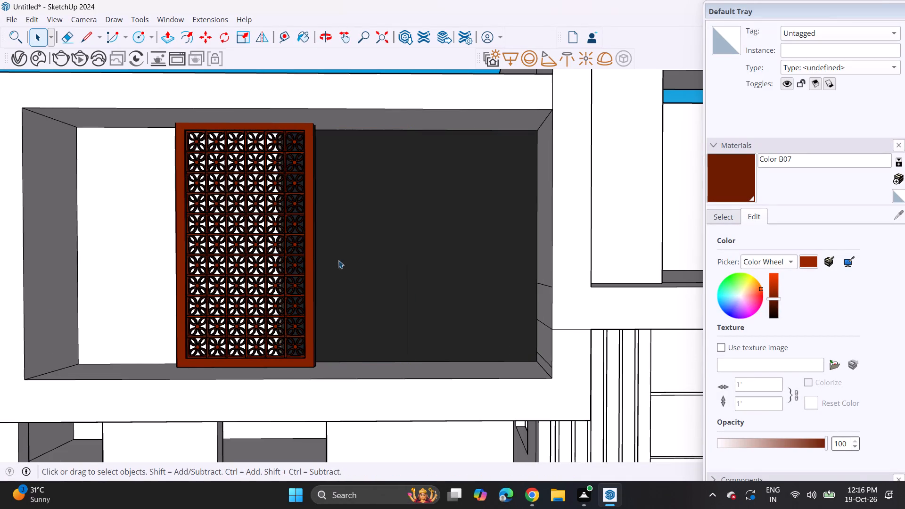
Move the deep red lattice panel so its upper-left corner meets the top corner of the dark wall section.
left_click(262, 227)
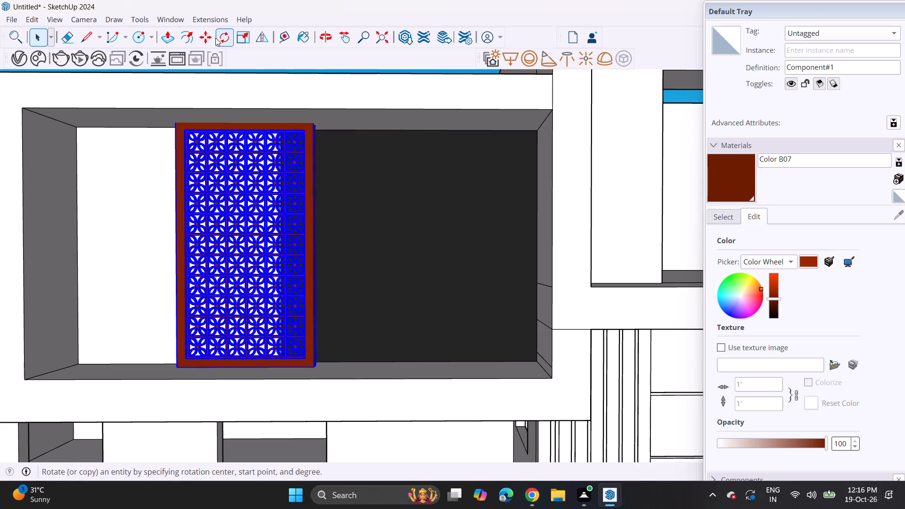
left_click(201, 34)
left_click(173, 124)
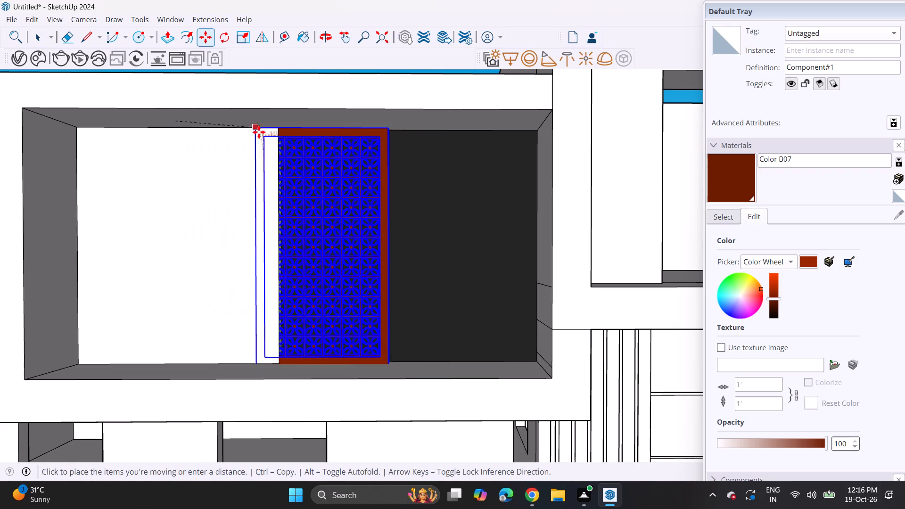
left_click(282, 134)
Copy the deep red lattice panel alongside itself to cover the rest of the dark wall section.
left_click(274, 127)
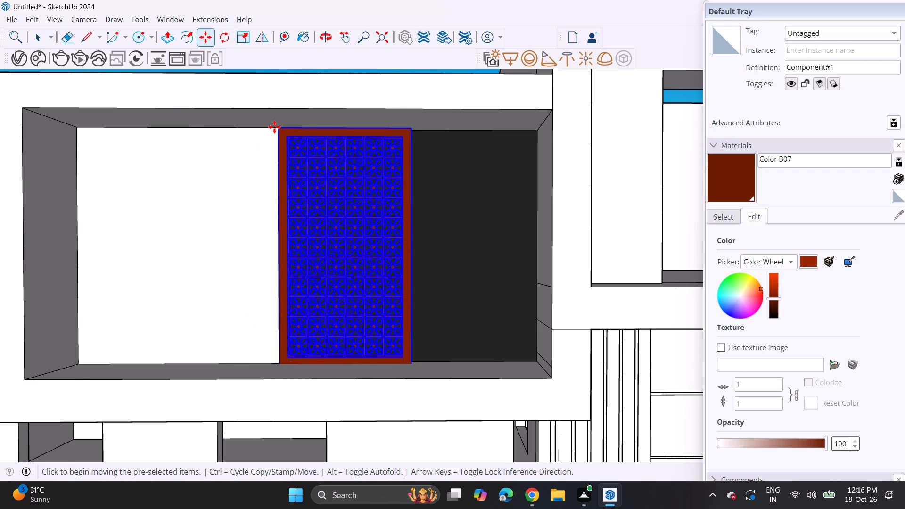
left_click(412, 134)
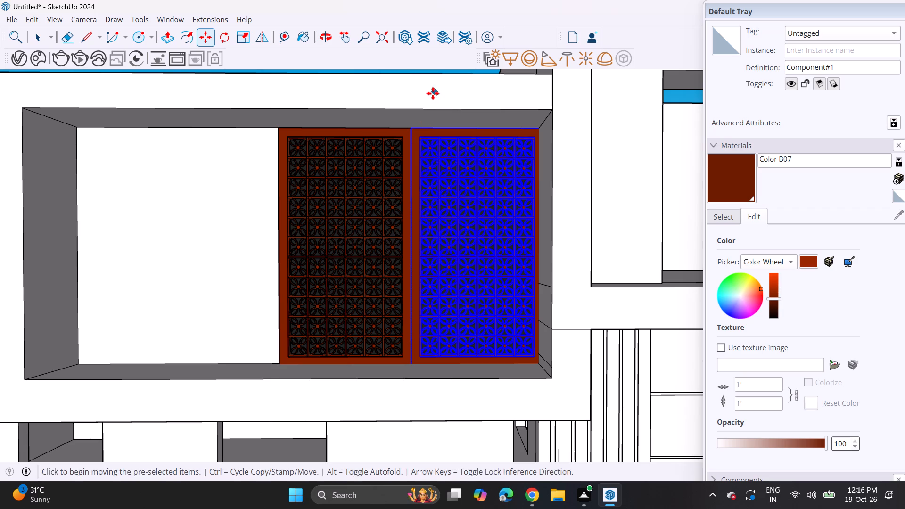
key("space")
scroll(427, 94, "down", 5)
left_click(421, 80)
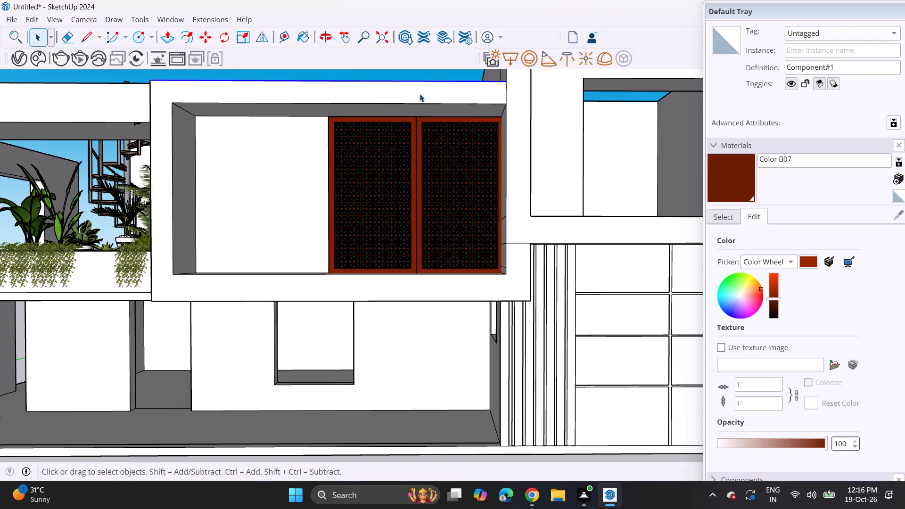
Import the JALI+PATTERN-03 model from Downloads and place it on the ground in front of the house.
scroll(402, 151, "down", 4)
middle_click_drag(408, 179, 461, 219, "shift")
scroll(457, 221, "down", 3)
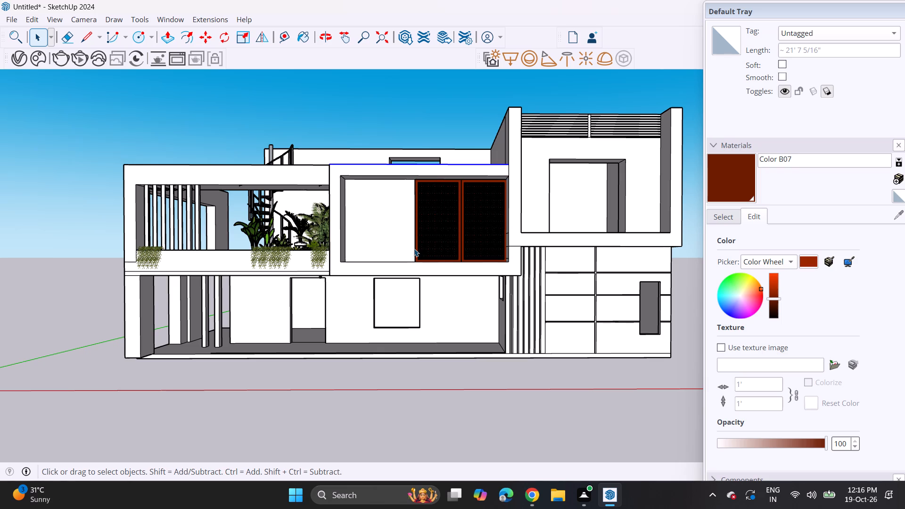
left_click(12, 22)
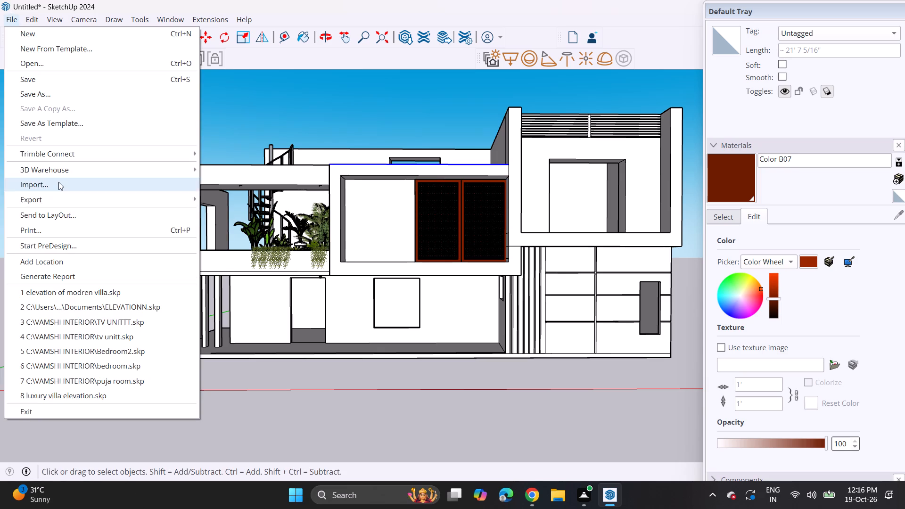
left_click(58, 182)
scroll(287, 172, "down", 5)
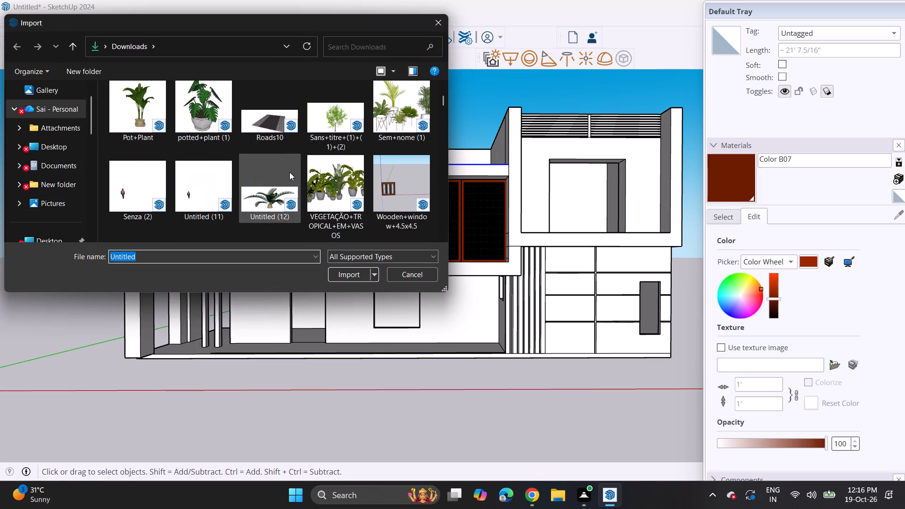
scroll(290, 172, "up", 3)
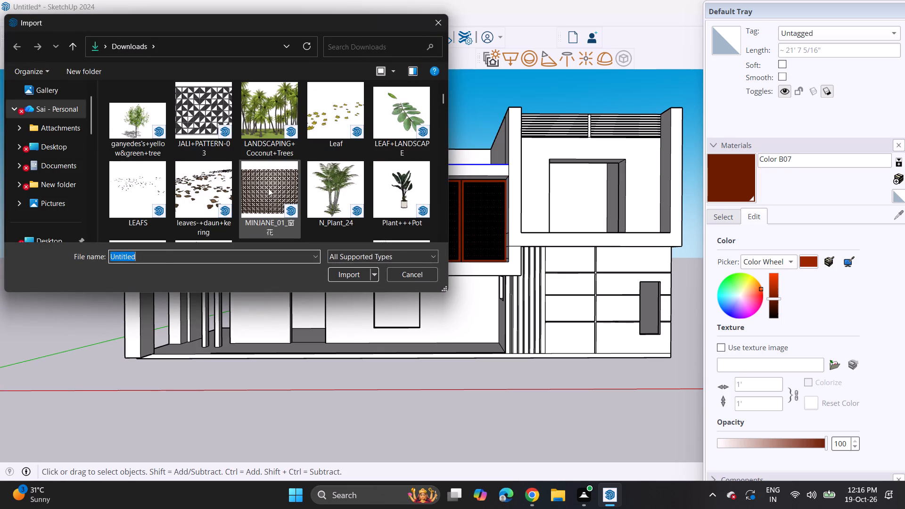
left_click(197, 124)
left_click(342, 272)
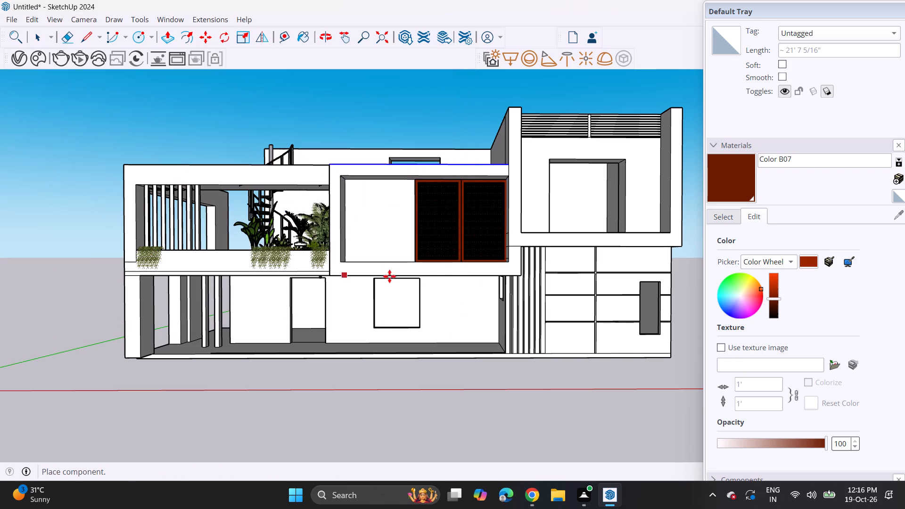
left_click(419, 410)
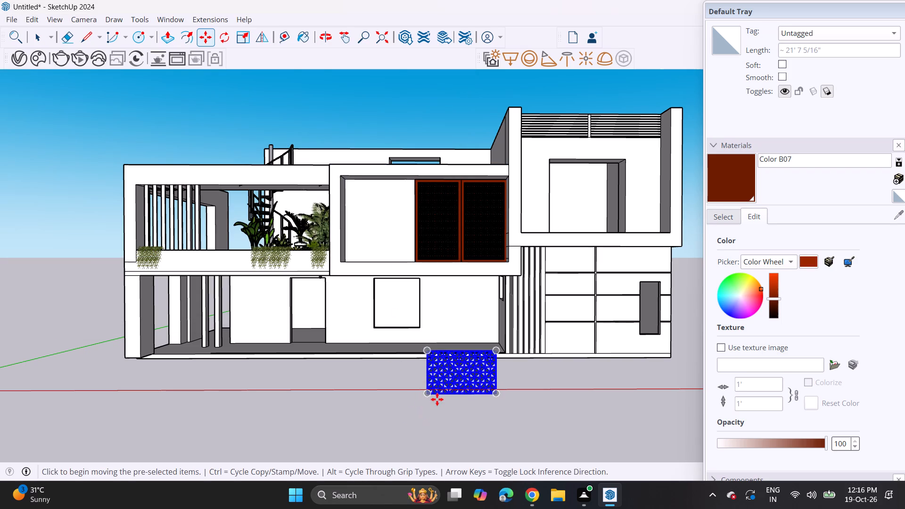
Rotate the imported jali panel a quarter turn in its vertical plane so it stands in portrait orientation.
left_click(224, 38)
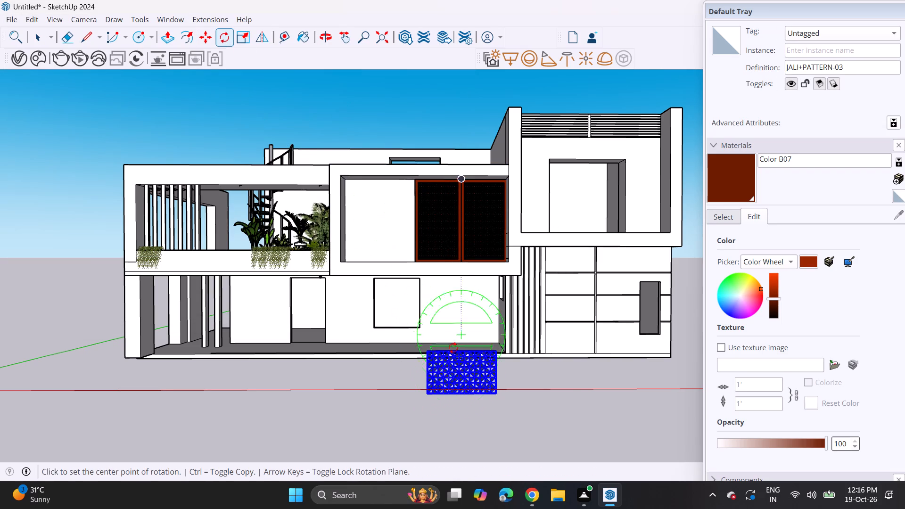
left_click(486, 418)
left_click(508, 417)
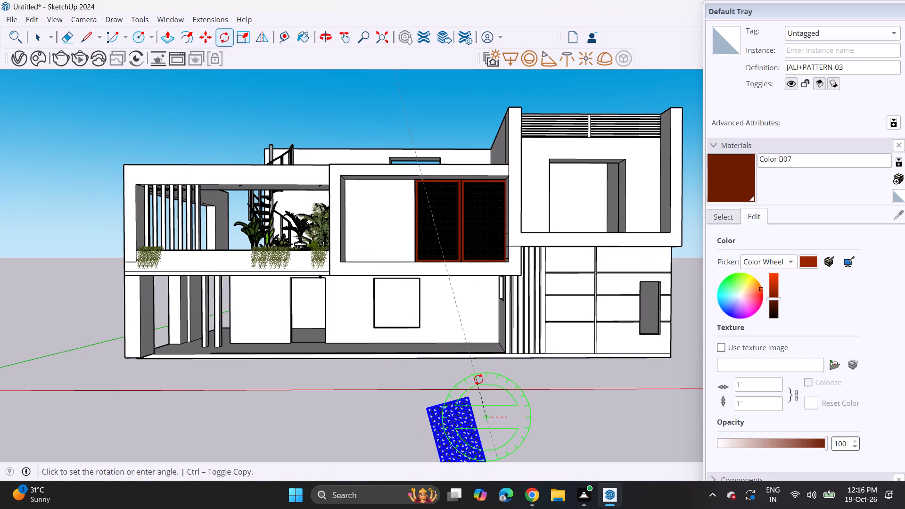
left_click(492, 388)
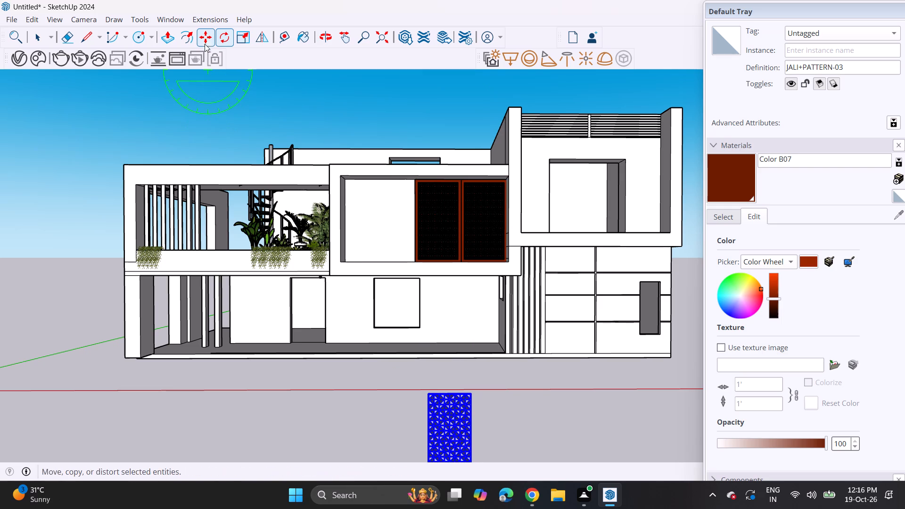
Move the imported jali panel up to the white wall section of the first-floor framed opening.
left_click(204, 41)
left_click(428, 392)
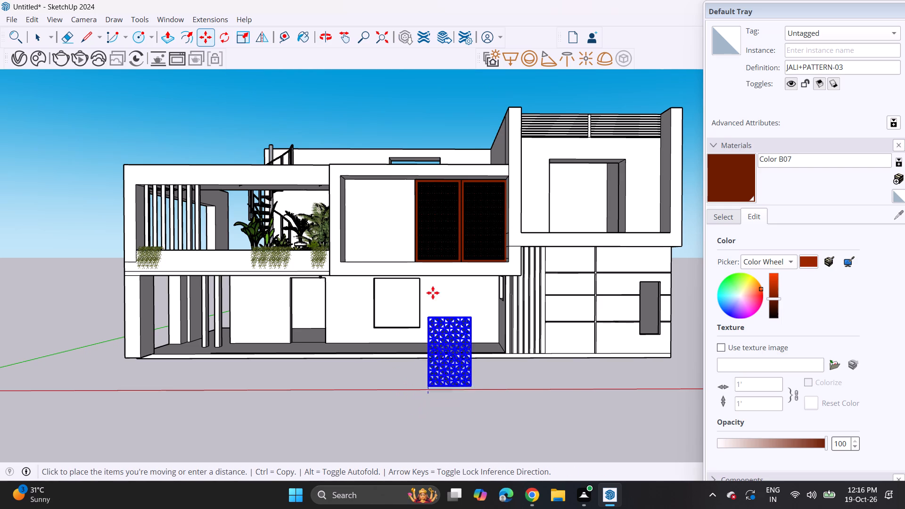
scroll(405, 148, "up", 3)
scroll(423, 206, "up", 5)
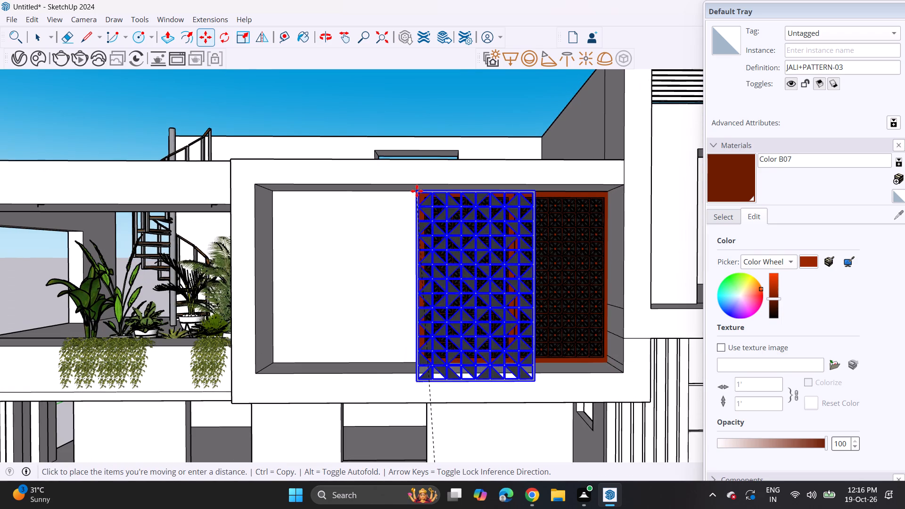
middle_click_drag(420, 205, 591, 225)
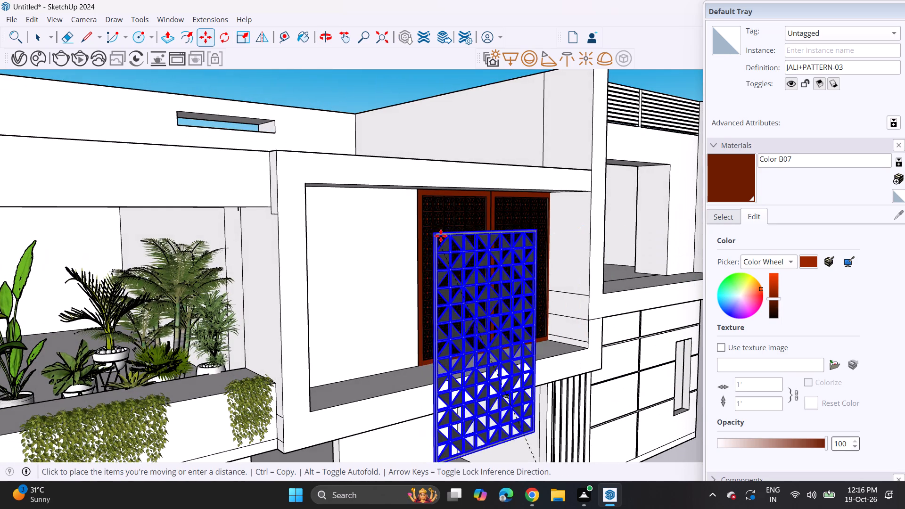
left_click(342, 311)
middle_click_drag(455, 273, 301, 286)
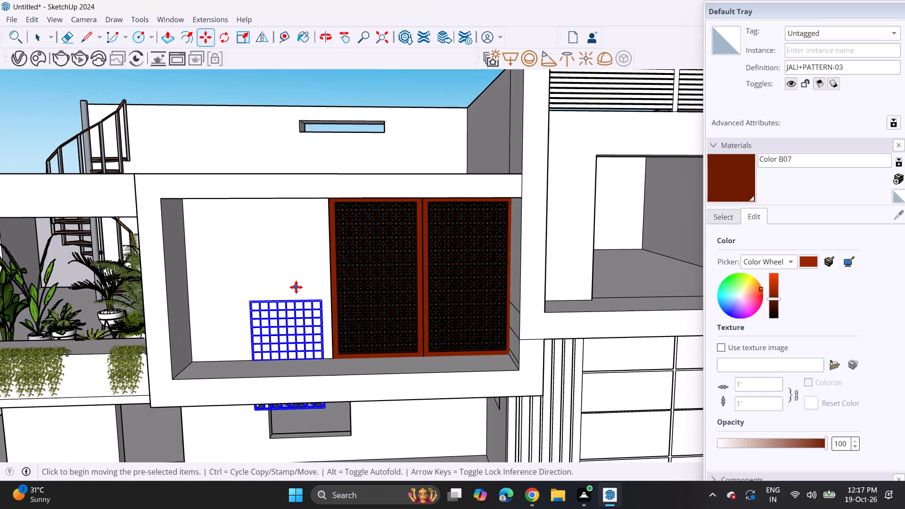
Move the deep red lattice panel nearest the white wall section straight up, out of the opening and above the roof edge.
key("space")
left_click(350, 309)
key("m")
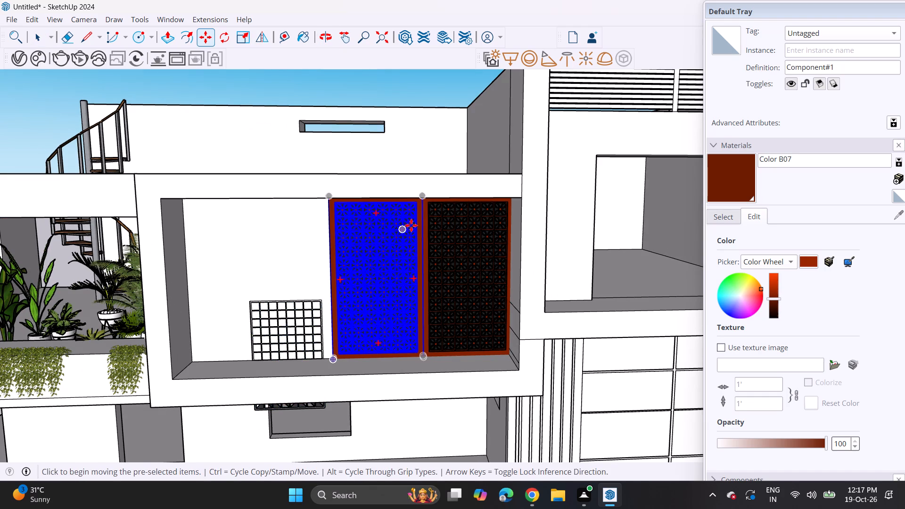
left_click(422, 197)
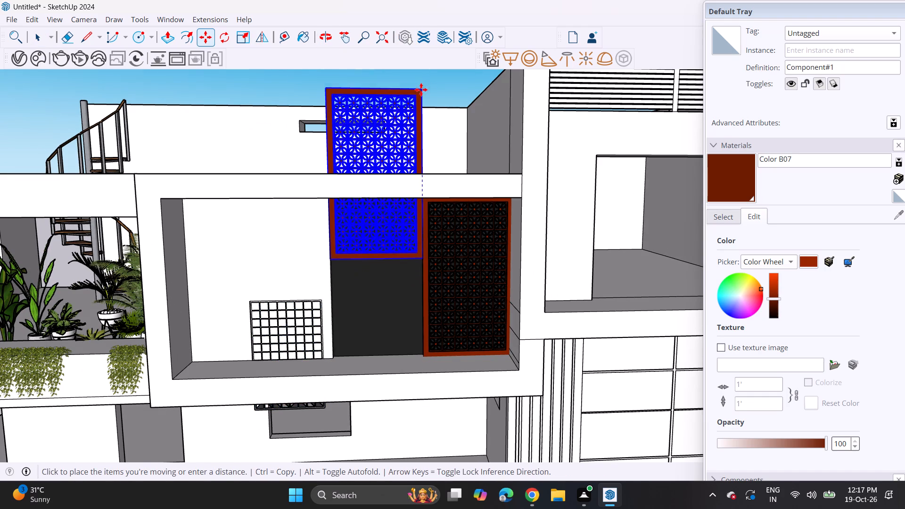
scroll(400, 101, "down", 4)
middle_click_drag(403, 119, 402, 212, "shift")
left_click(411, 145)
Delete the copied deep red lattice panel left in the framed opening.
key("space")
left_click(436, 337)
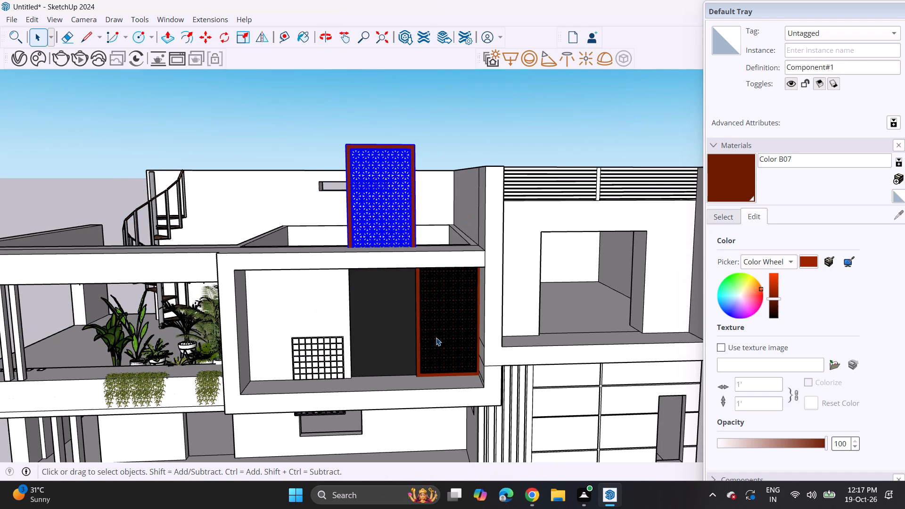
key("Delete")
Move the imported JALI+PATTERN-03 panel into the dark section of the first-floor framed opening, against the white wall's edge.
scroll(356, 373, "up", 3)
left_click(320, 362)
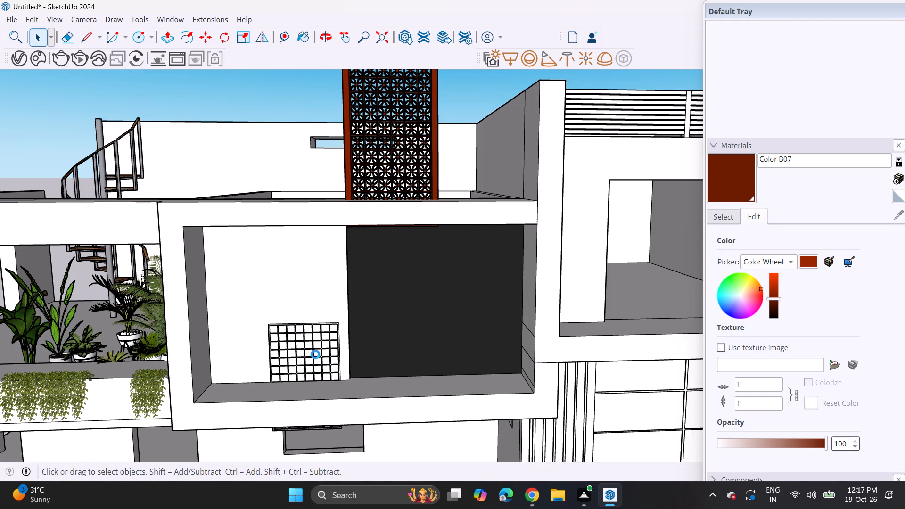
left_click(315, 354)
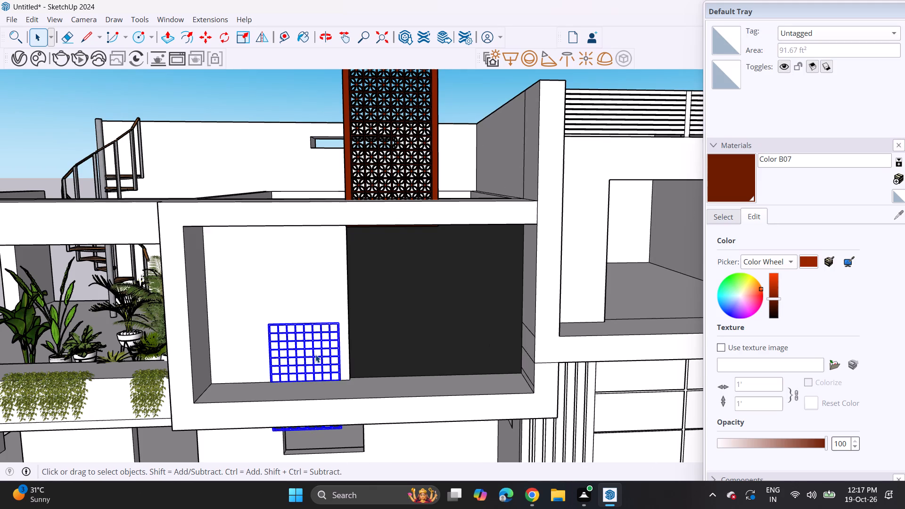
scroll(322, 351, "up", 4)
left_click(209, 31)
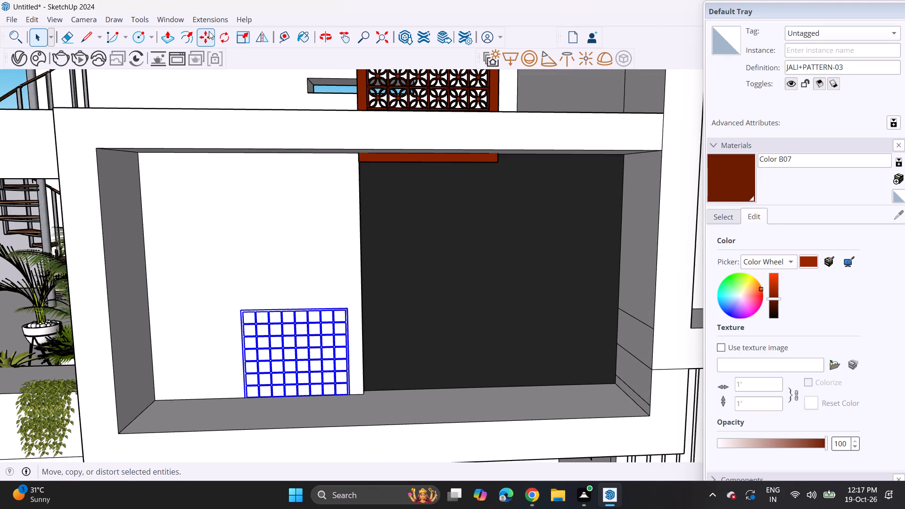
left_click(241, 311)
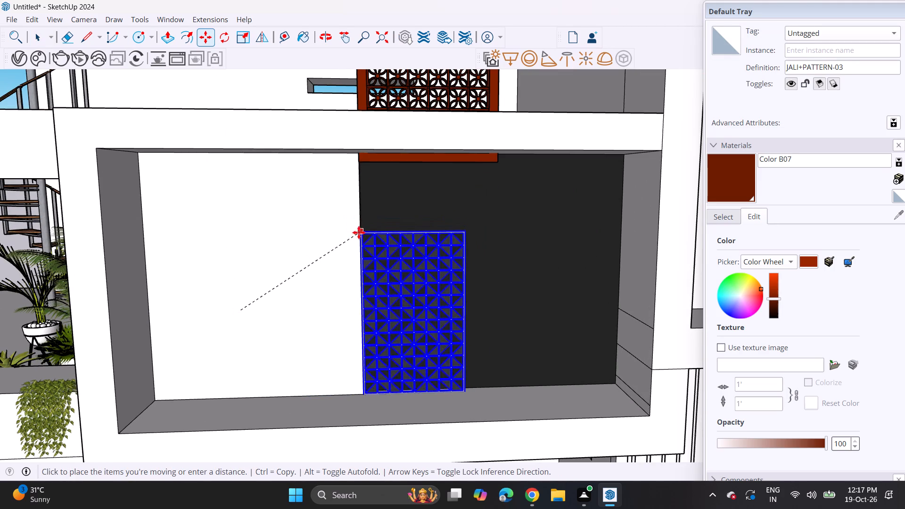
left_click(360, 233)
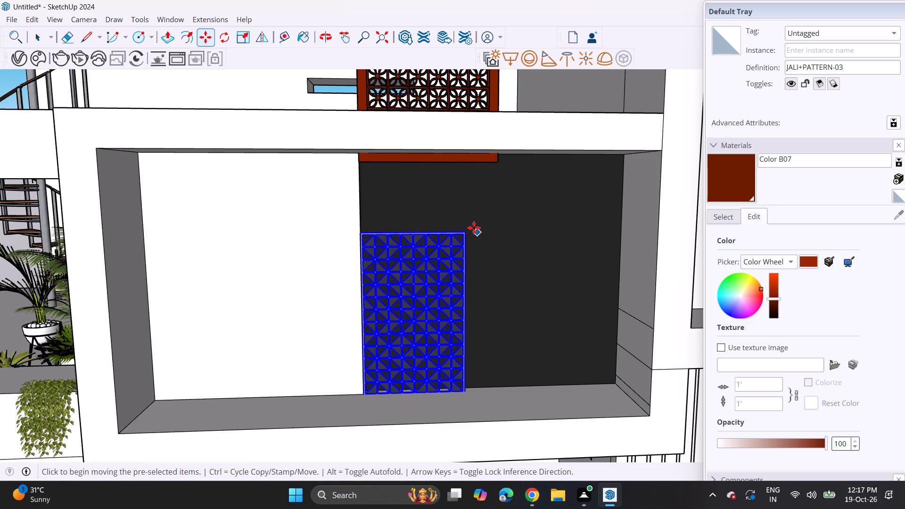
middle_click_drag(464, 215, 454, 194)
key("space")
scroll(451, 200, "down", 11)
left_click(347, 123)
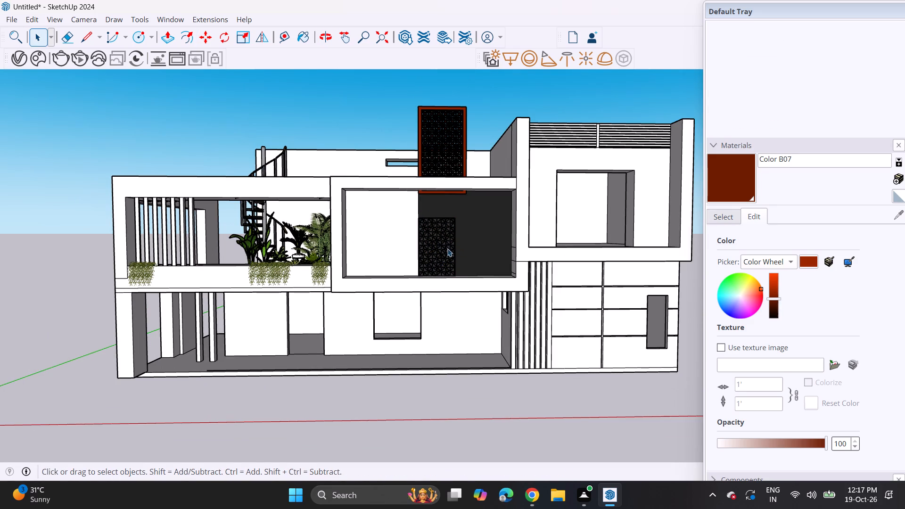
Import the Component_131 model from Downloads and place it flat on the ground in front of the house.
left_click(15, 22)
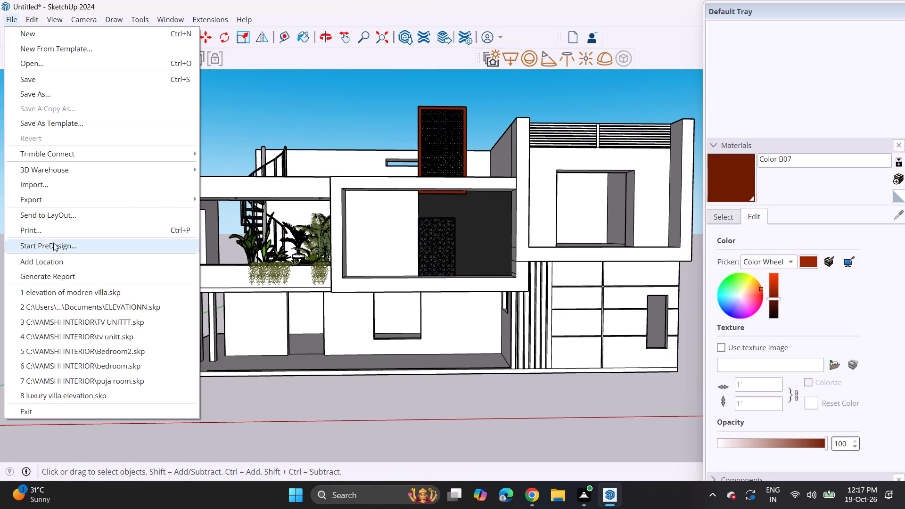
left_click(62, 190)
scroll(195, 197, "down", 3)
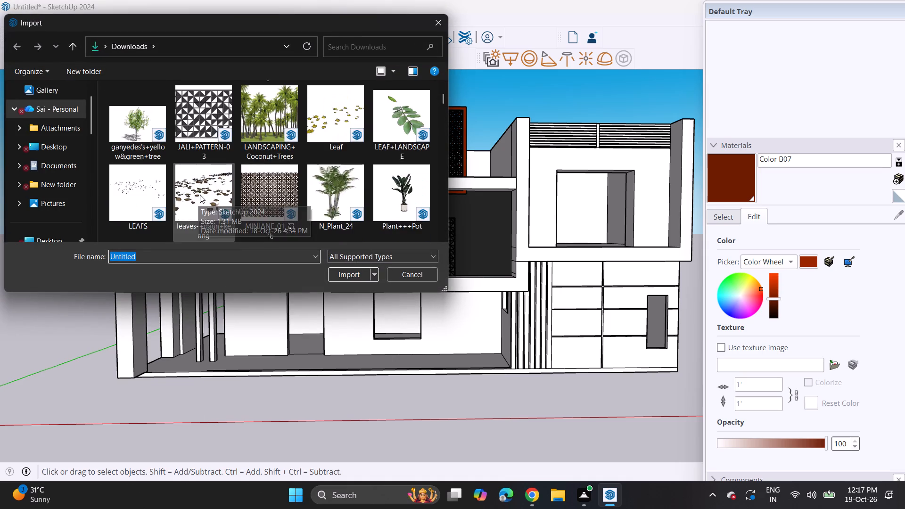
scroll(201, 197, "down", 13)
scroll(250, 175, "down", 3)
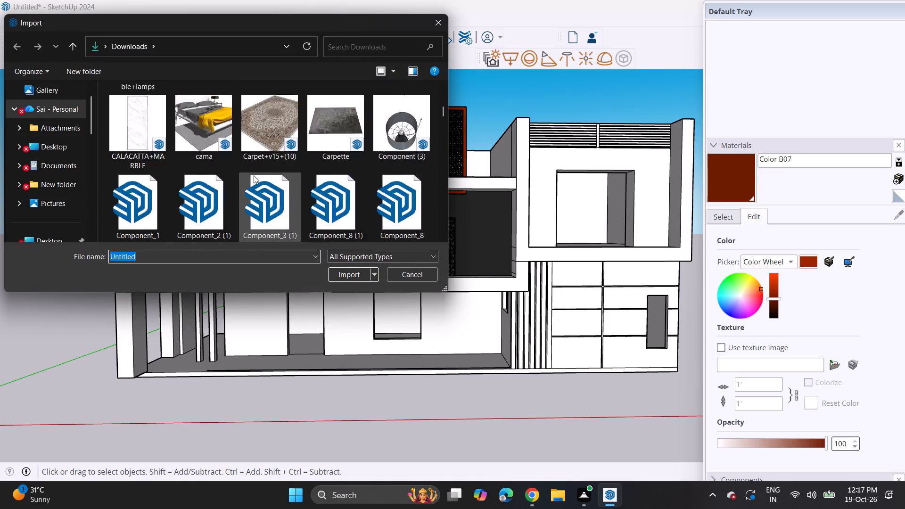
scroll(257, 175, "down", 8)
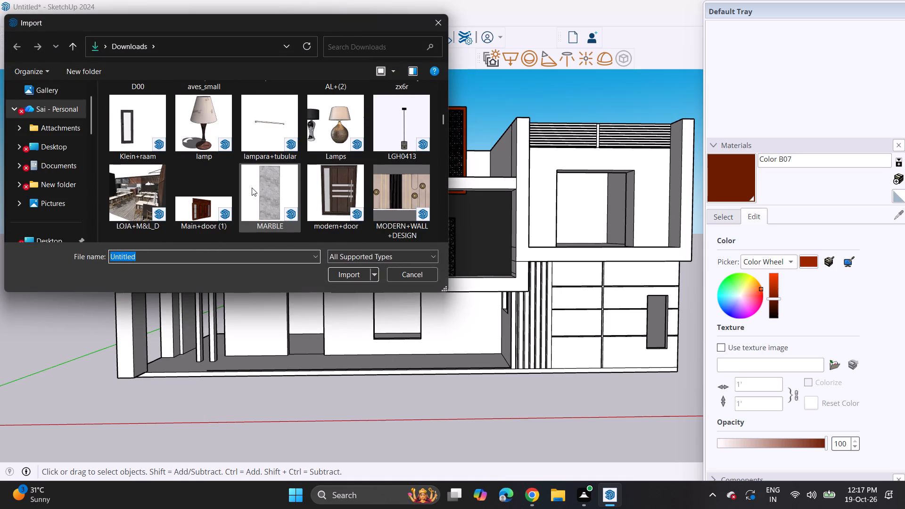
scroll(245, 192, "down", 3)
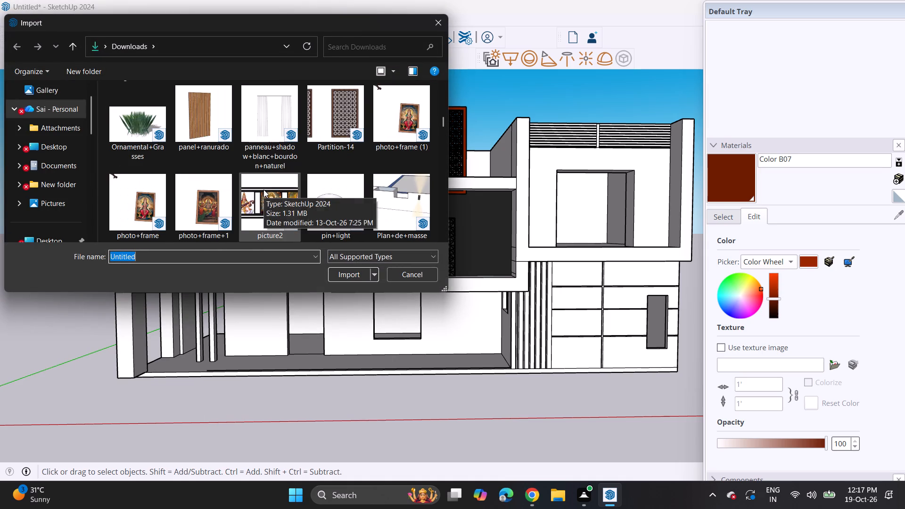
scroll(263, 189, "down", 4)
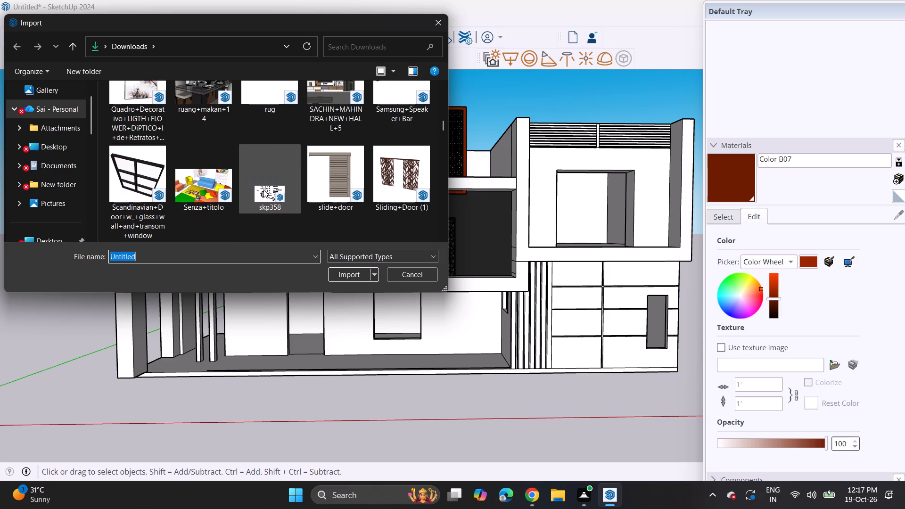
scroll(263, 189, "down", 3)
scroll(263, 189, "up", 2)
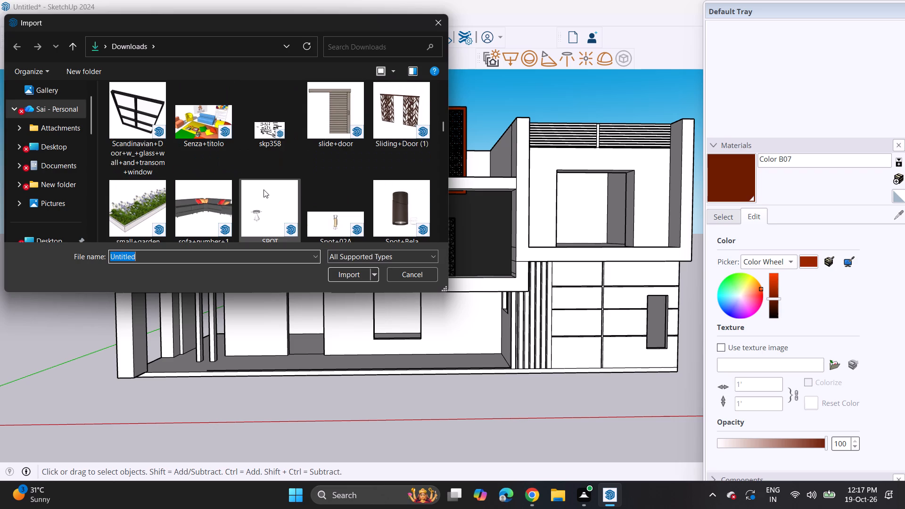
scroll(263, 189, "down", 3)
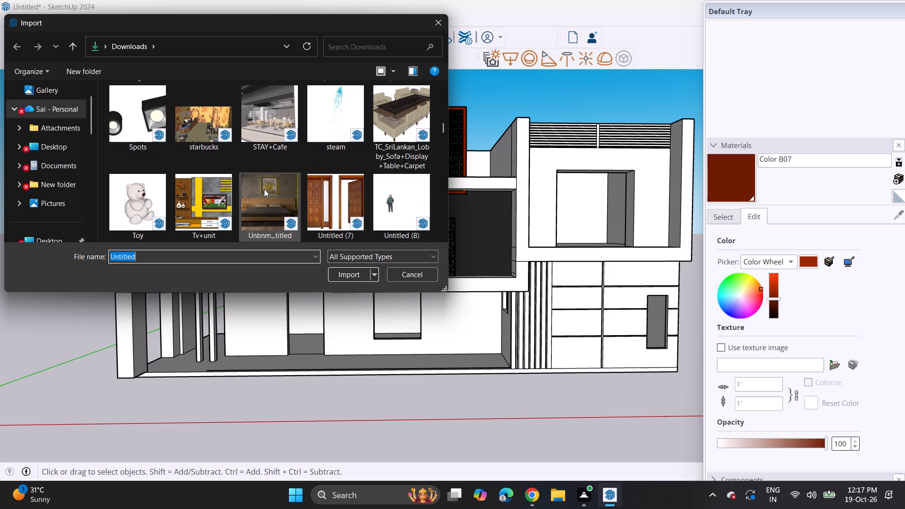
scroll(264, 189, "down", 1)
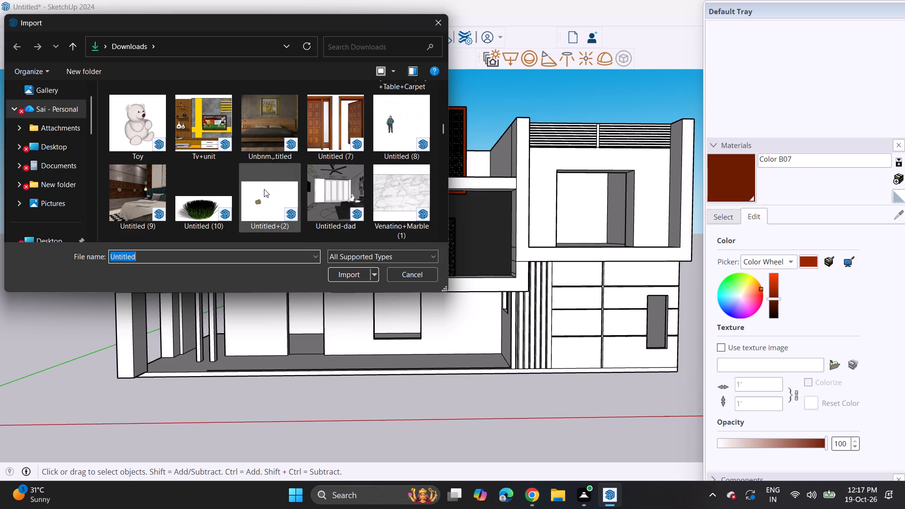
scroll(264, 189, "down", 2)
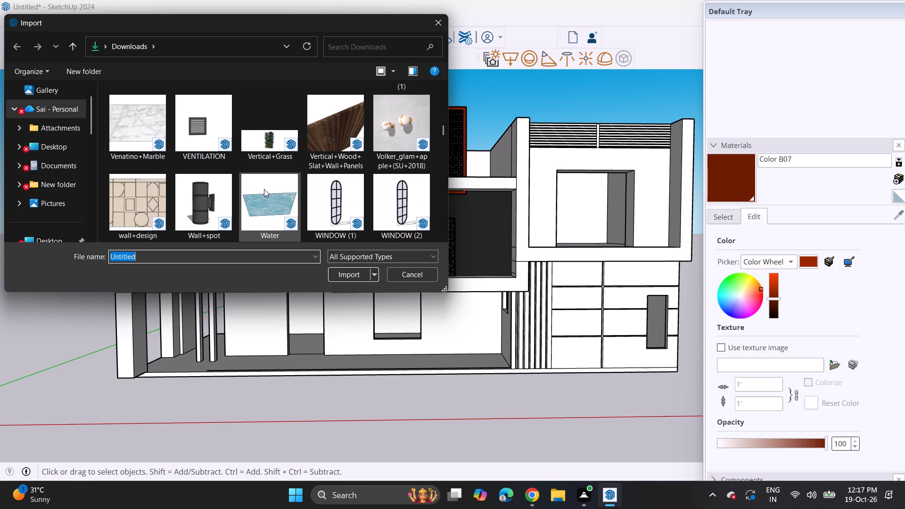
scroll(264, 189, "down", 2)
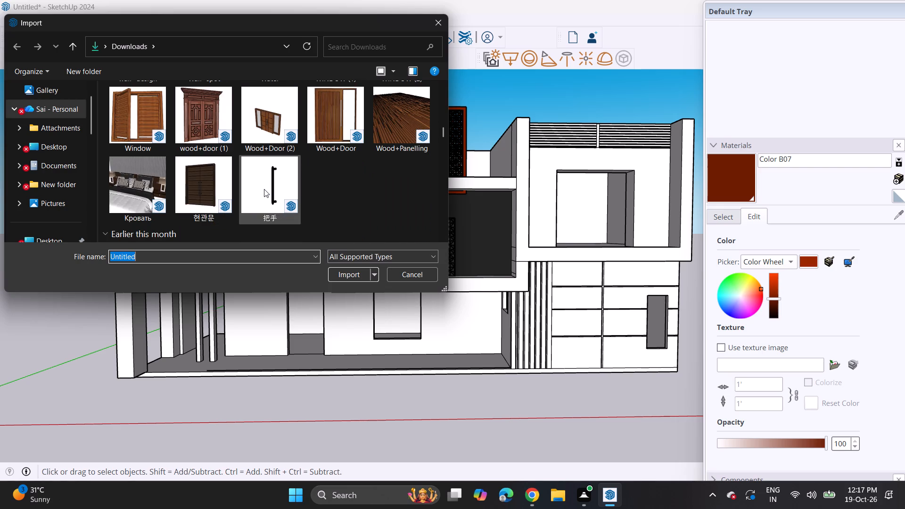
scroll(264, 189, "down", 6)
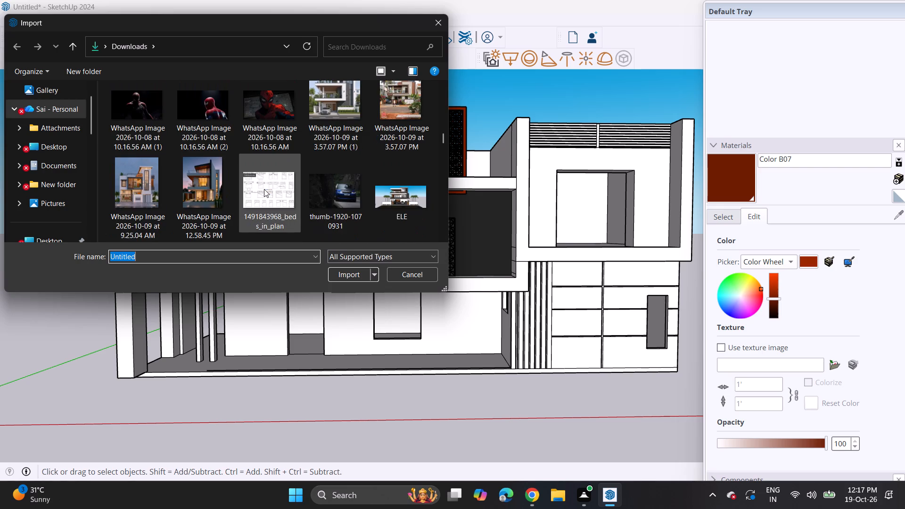
scroll(264, 189, "down", 5)
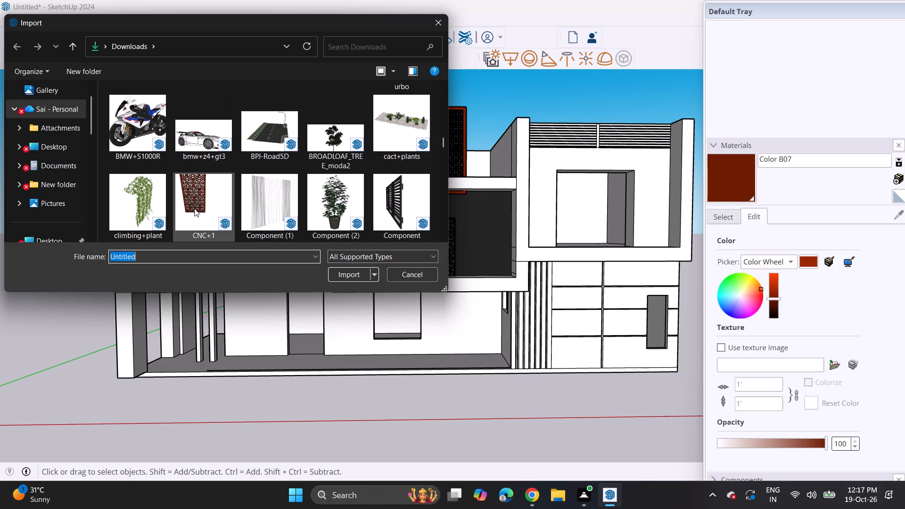
scroll(276, 191, "down", 2)
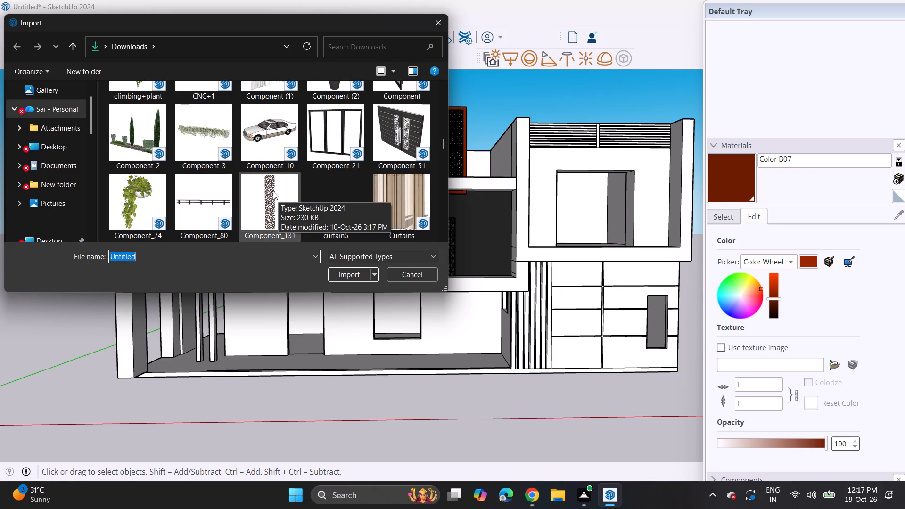
left_click(269, 193)
left_click(349, 281)
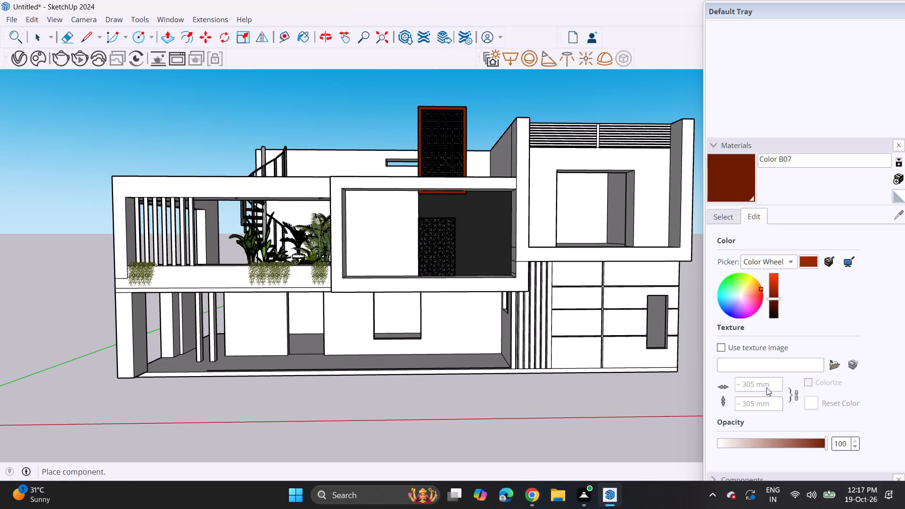
left_click(436, 412)
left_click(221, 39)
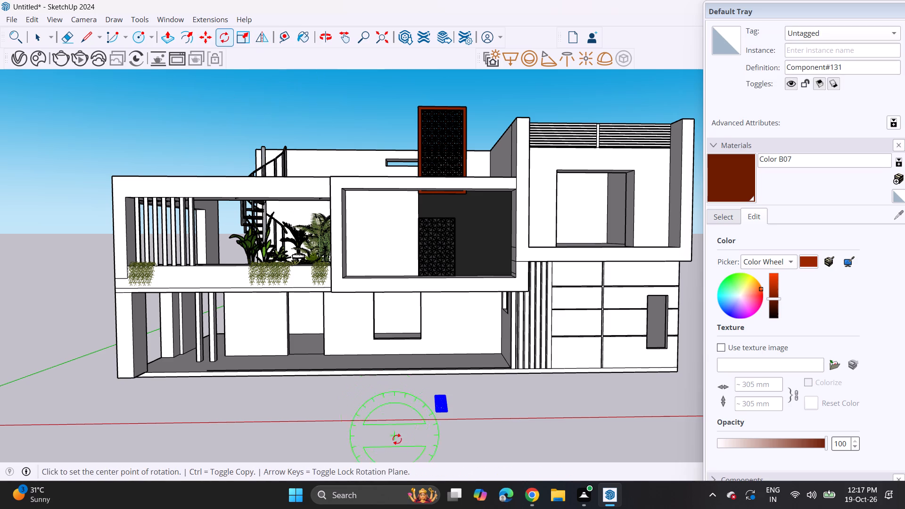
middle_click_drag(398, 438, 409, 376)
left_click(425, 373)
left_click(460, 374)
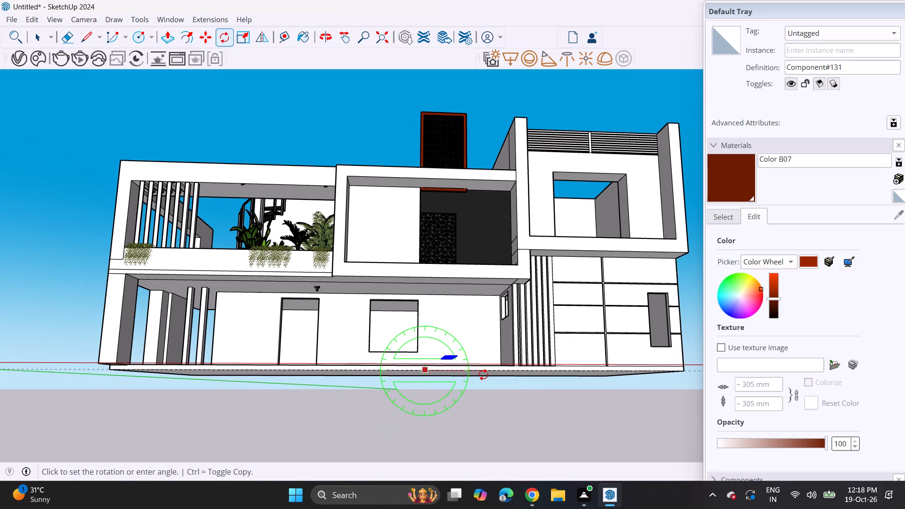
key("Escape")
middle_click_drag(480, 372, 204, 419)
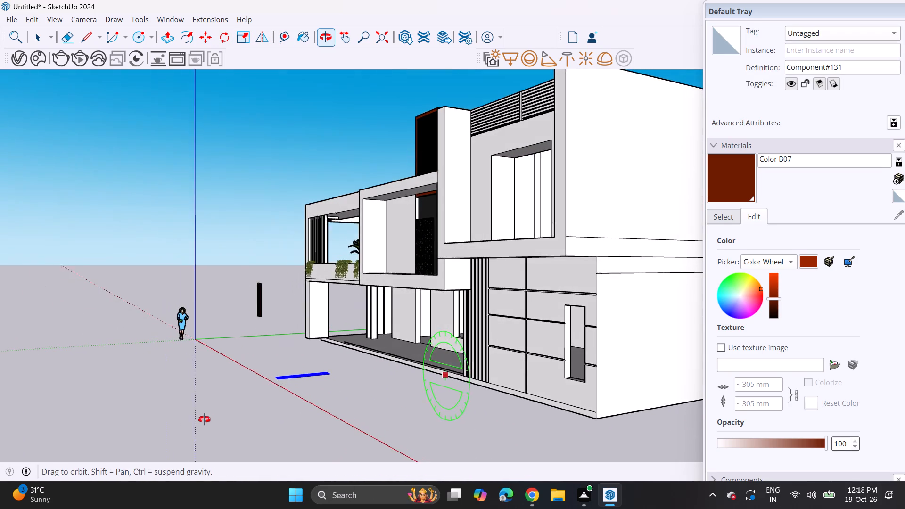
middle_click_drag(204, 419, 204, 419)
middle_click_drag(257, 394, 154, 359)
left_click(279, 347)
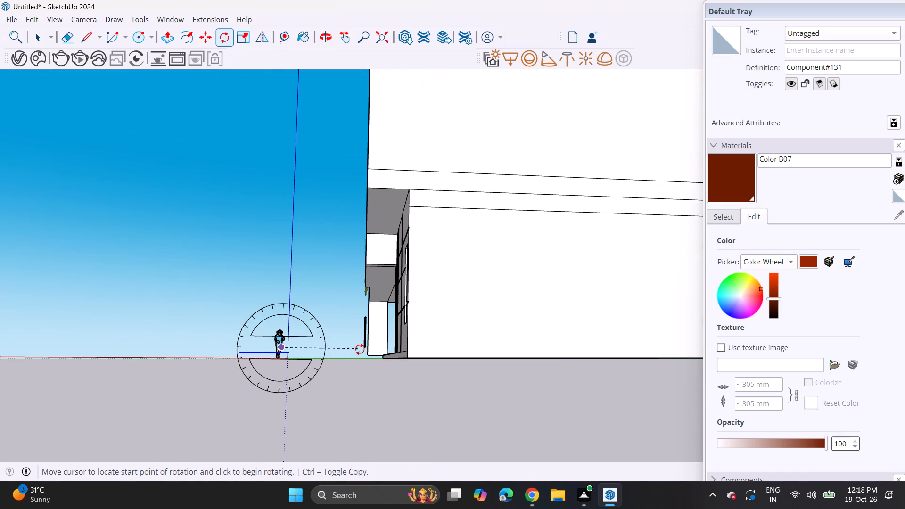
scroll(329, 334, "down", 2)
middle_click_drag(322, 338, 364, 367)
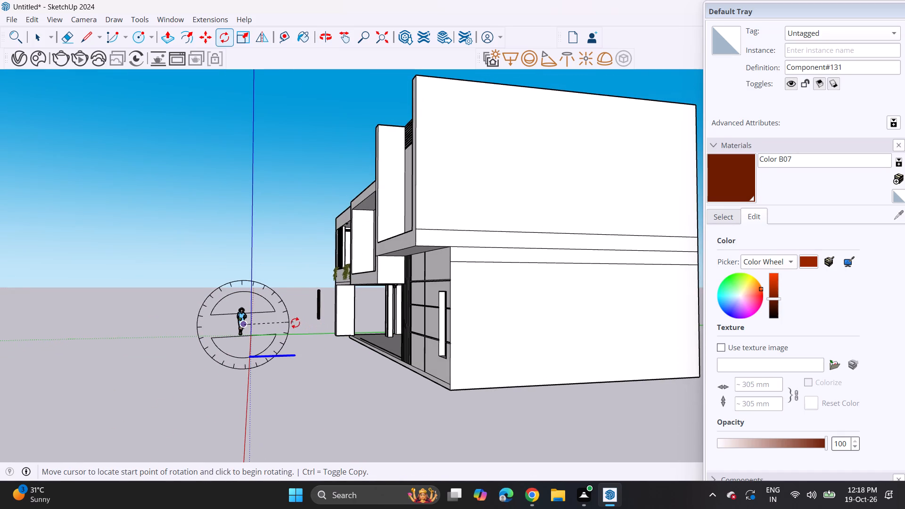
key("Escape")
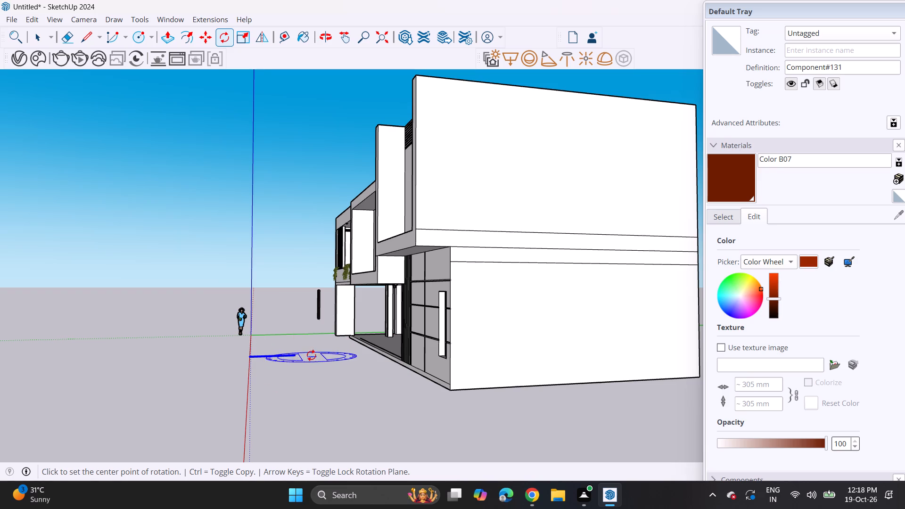
Rotate the imported Component_131 panel a quarter turn about the red axis so it stands upright.
left_click(307, 348)
left_click(331, 345)
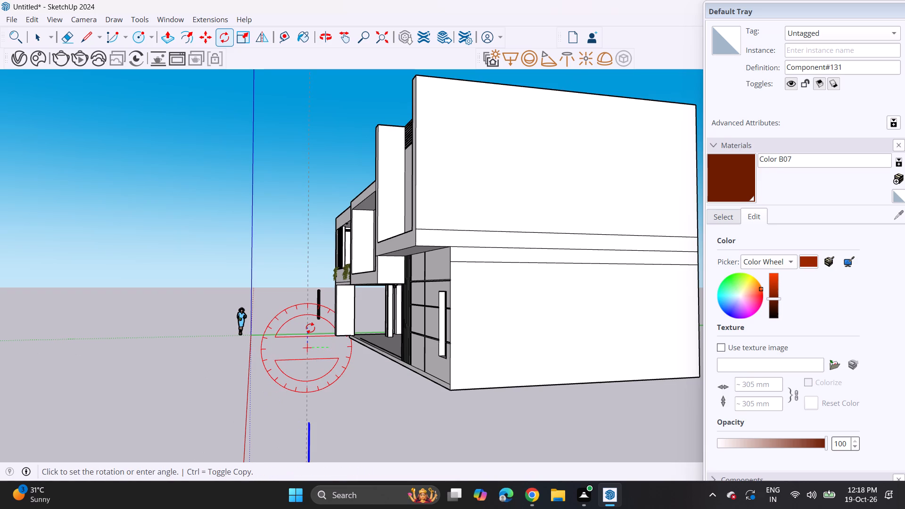
left_click(310, 328)
Move the upright Component_131 panel into the first-floor framed opening, directly beside the geometric jali panel.
middle_click_drag(287, 362, 554, 361)
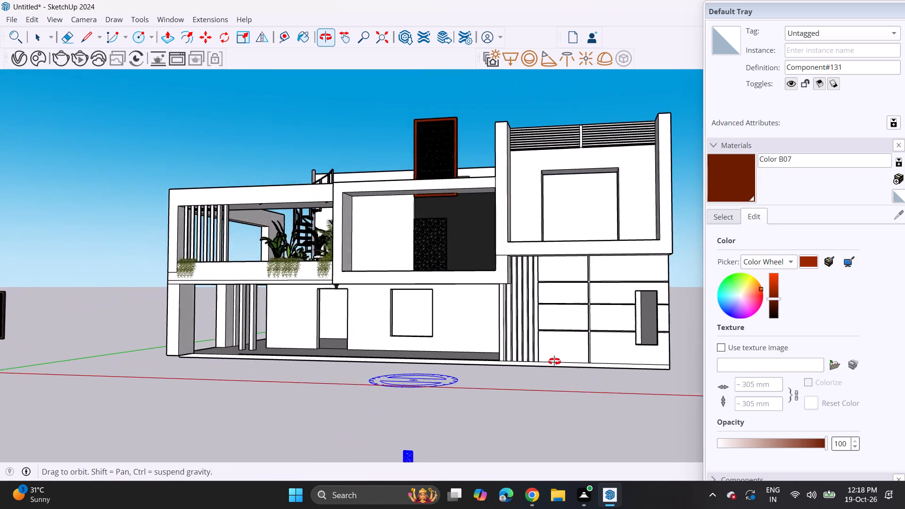
middle_click_drag(554, 361, 566, 354)
left_click(208, 39)
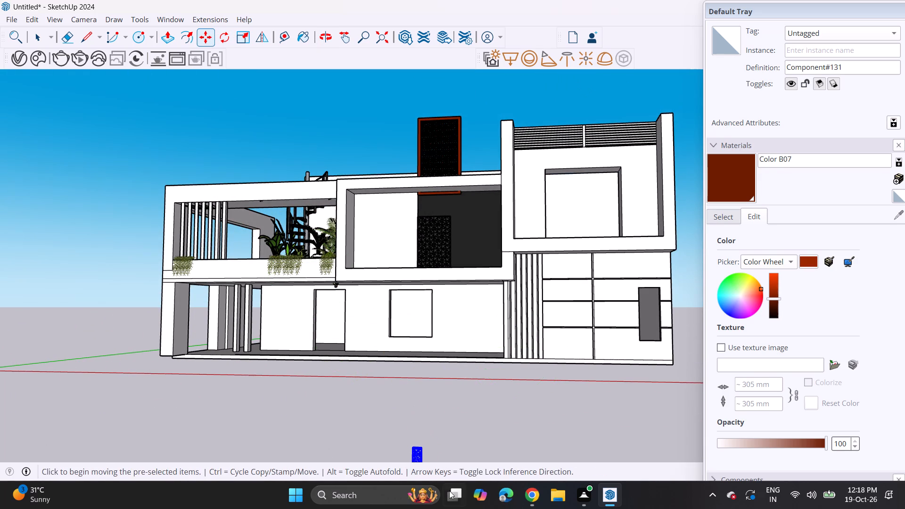
left_click(410, 444)
middle_click_drag(404, 252, 465, 371)
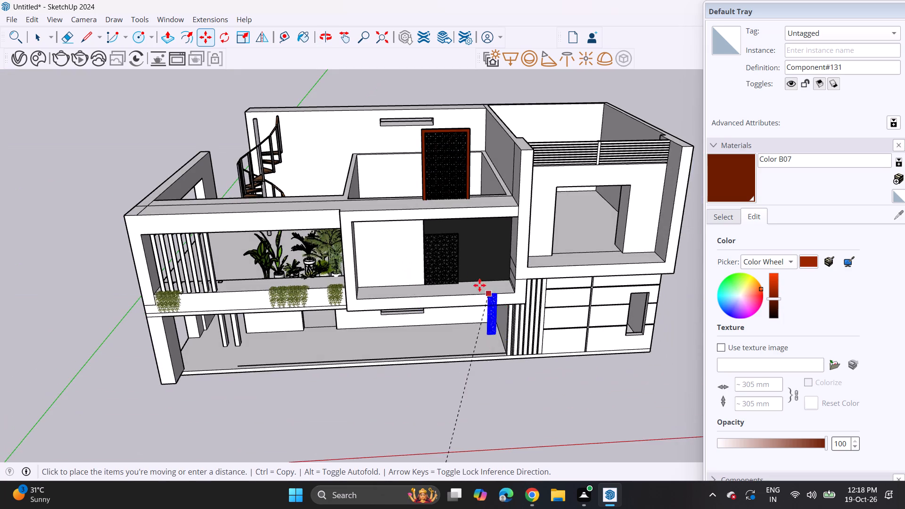
scroll(474, 272, "up", 3)
scroll(480, 229, "up", 3)
middle_click_drag(493, 231, 459, 182)
scroll(470, 201, "up", 1)
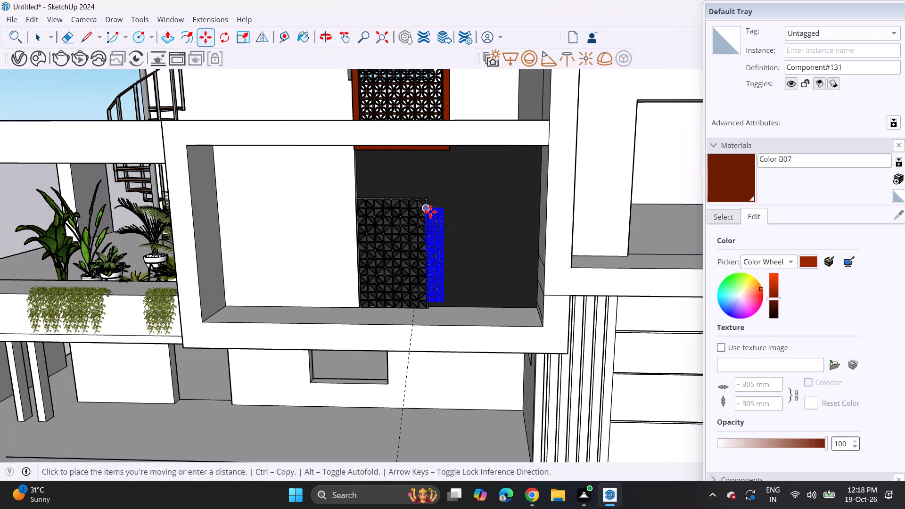
left_click(431, 217)
Scale the scrollwork Component_131 panel up uniformly until it reaches the full height of the first-floor framed opening.
scroll(454, 227, "up", 3)
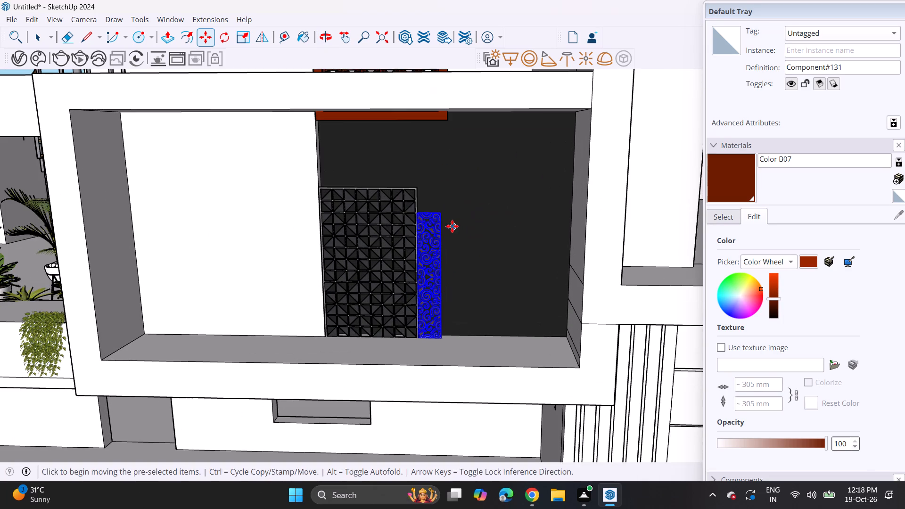
left_click(239, 41)
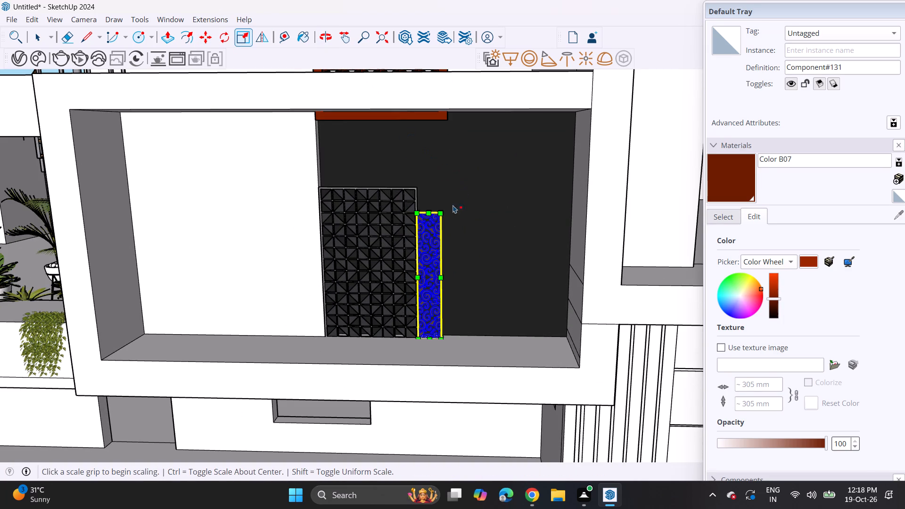
left_click(441, 216)
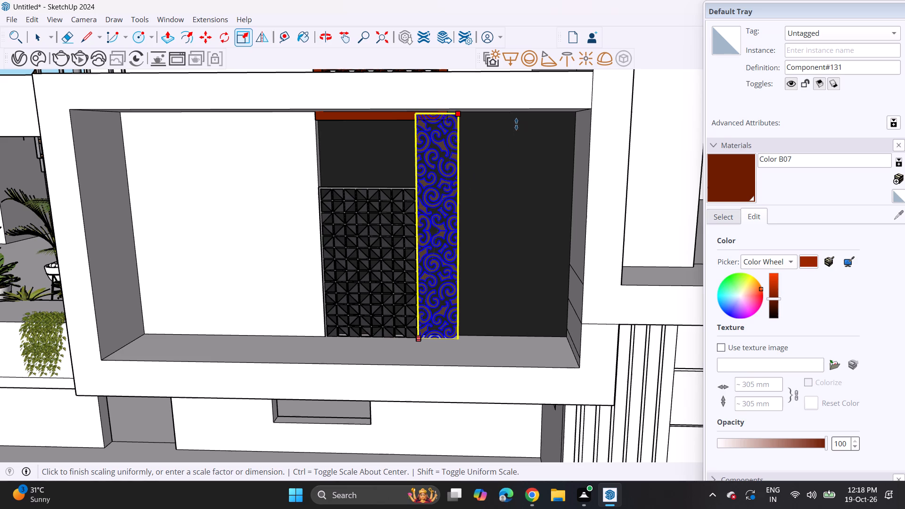
left_click(518, 120)
key("space")
left_click(487, 179)
middle_click_drag(477, 208, 466, 163)
scroll(463, 187, "down", 9)
left_click(277, 105)
middle_click_drag(342, 116, 379, 117)
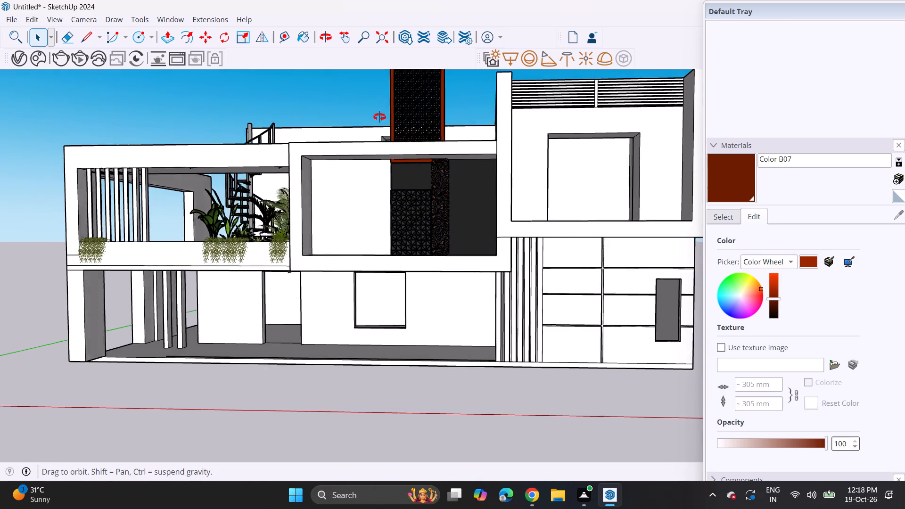
middle_click_drag(379, 117, 380, 117)
scroll(449, 206, "up", 4)
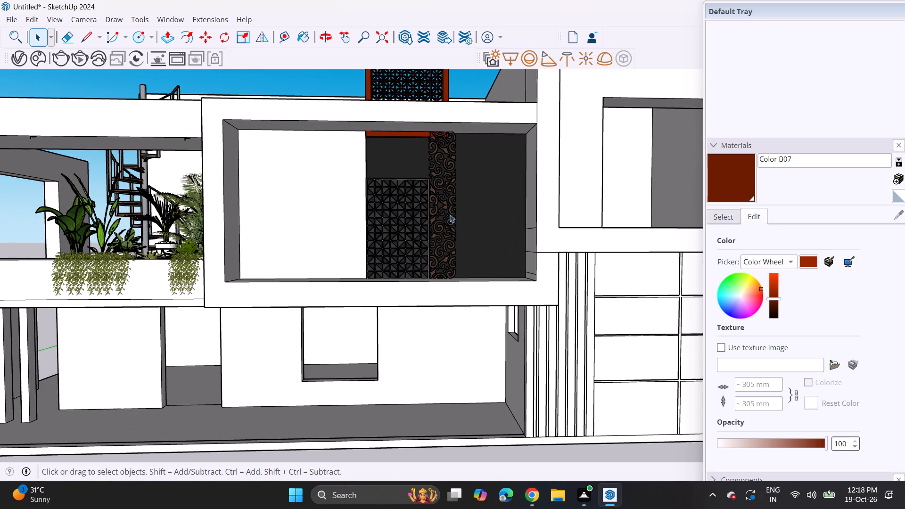
scroll(440, 213, "down", 4)
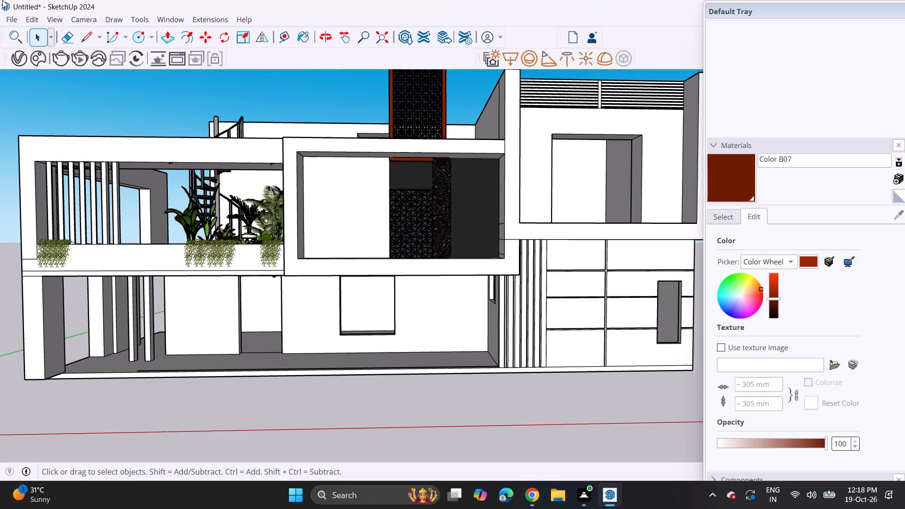
Import the lattice model named 1 from Downloads and place it flat on the ground in front of the house.
left_click(8, 19)
left_click(43, 188)
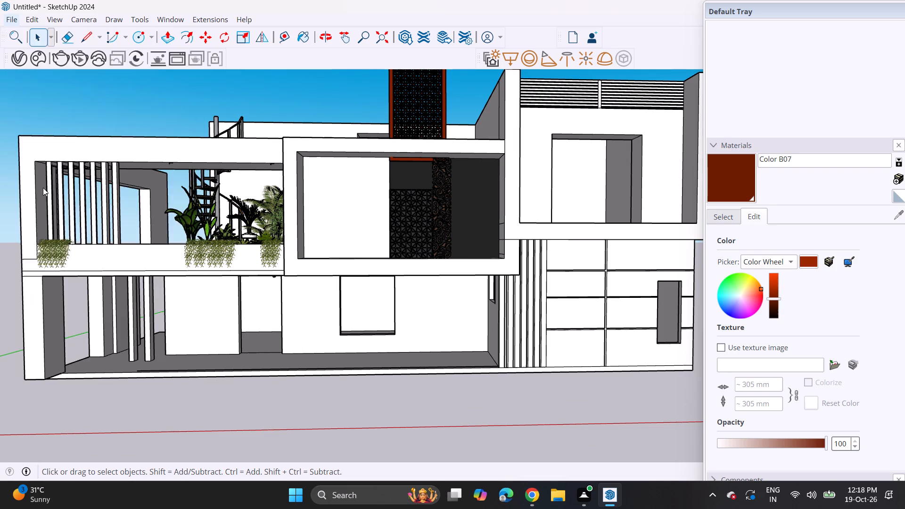
scroll(265, 197, "down", 18)
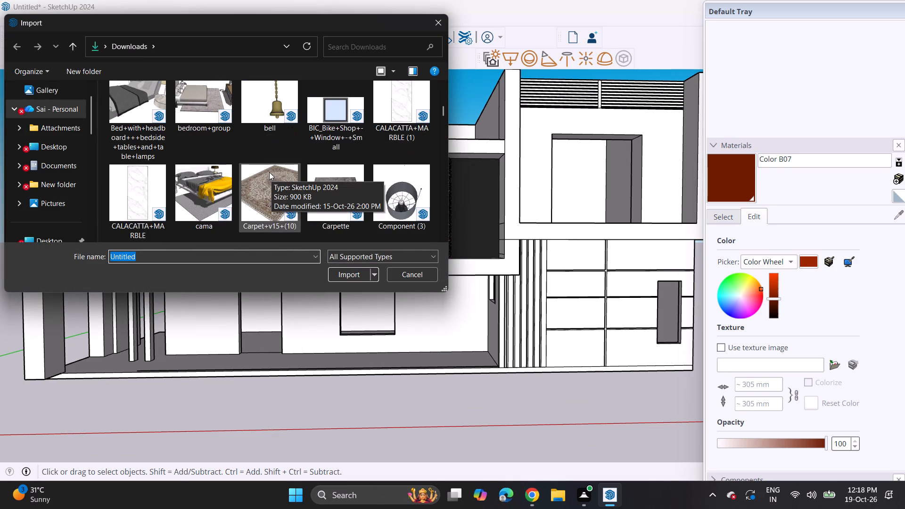
scroll(267, 173, "down", 10)
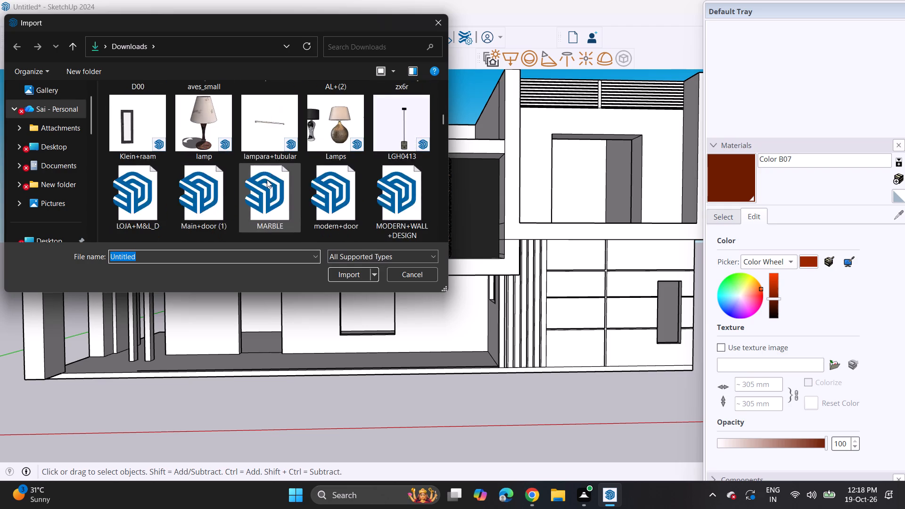
scroll(267, 180, "up", 4)
scroll(267, 180, "down", 11)
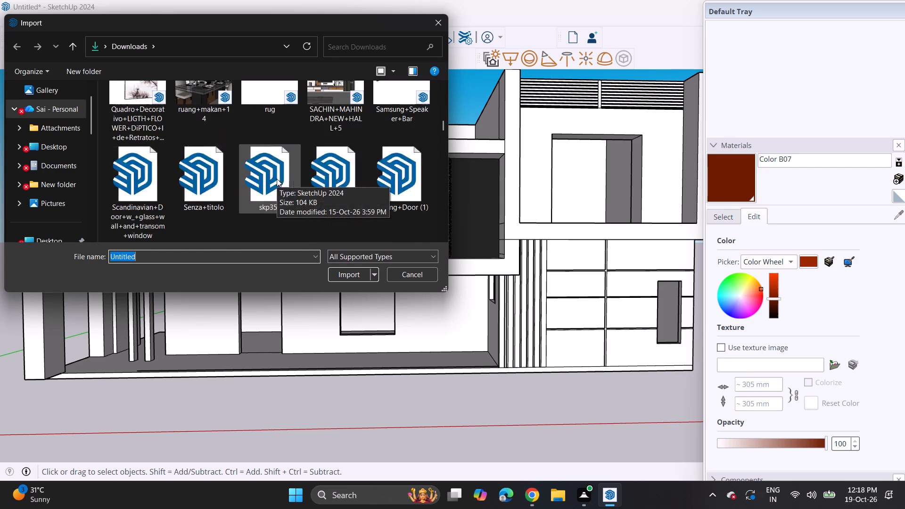
scroll(277, 179, "down", 6)
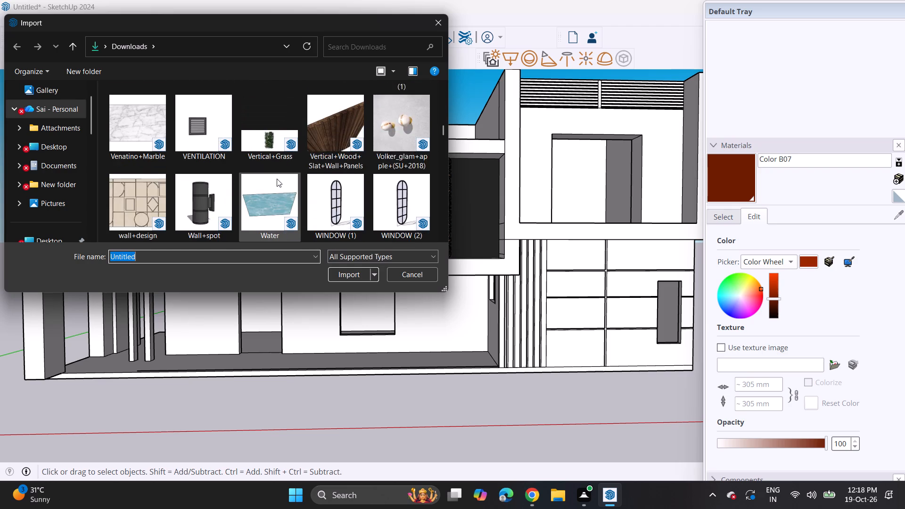
scroll(277, 179, "down", 3)
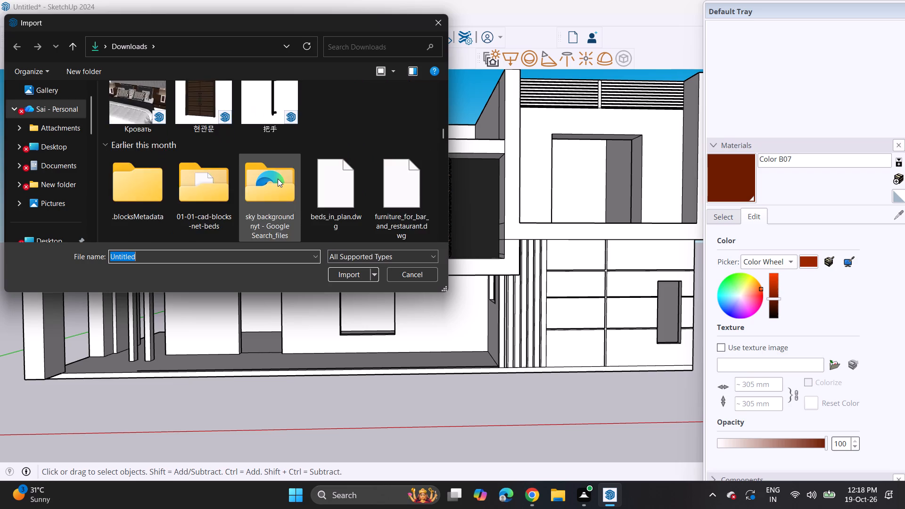
scroll(278, 179, "down", 8)
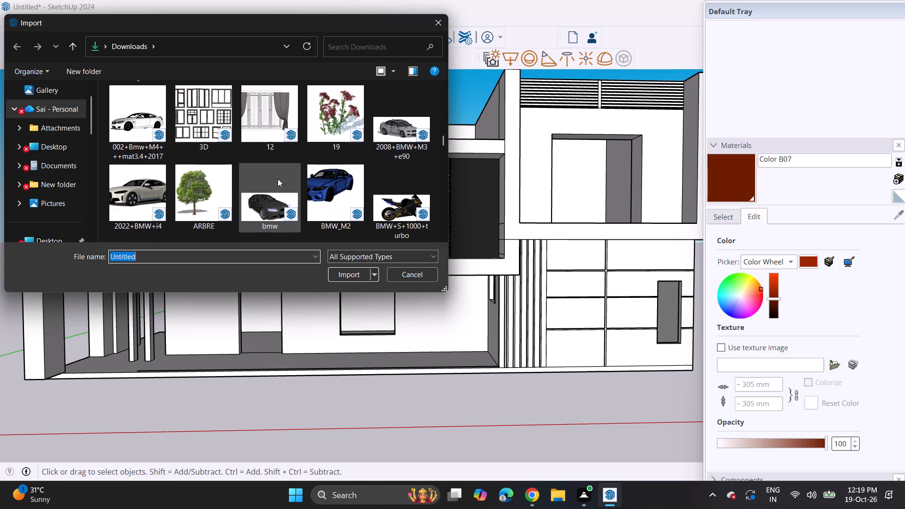
scroll(296, 171, "up", 2)
scroll(296, 171, "down", 2)
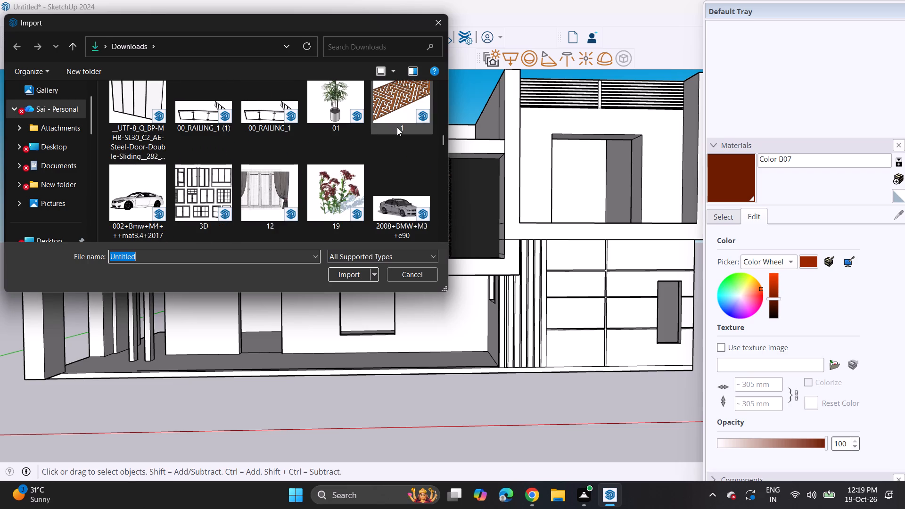
scroll(396, 129, "down", 4)
scroll(362, 186, "down", 3)
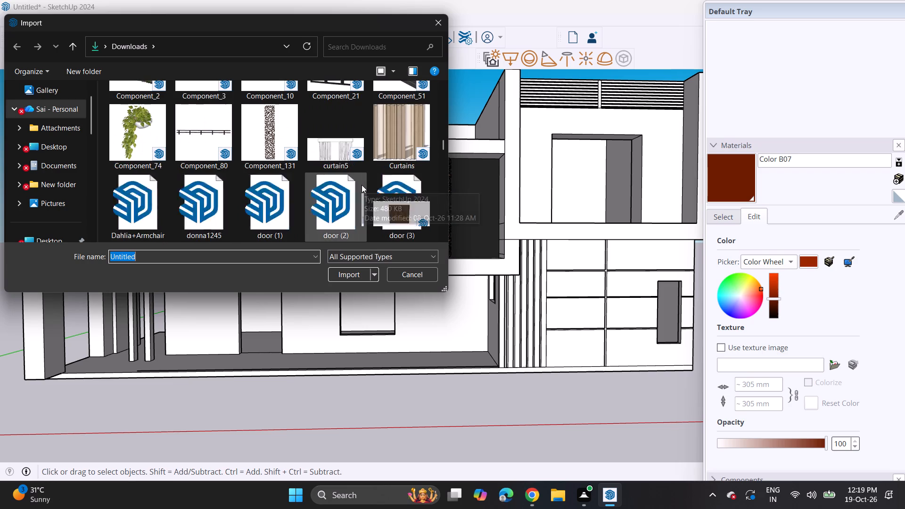
scroll(362, 185, "down", 5)
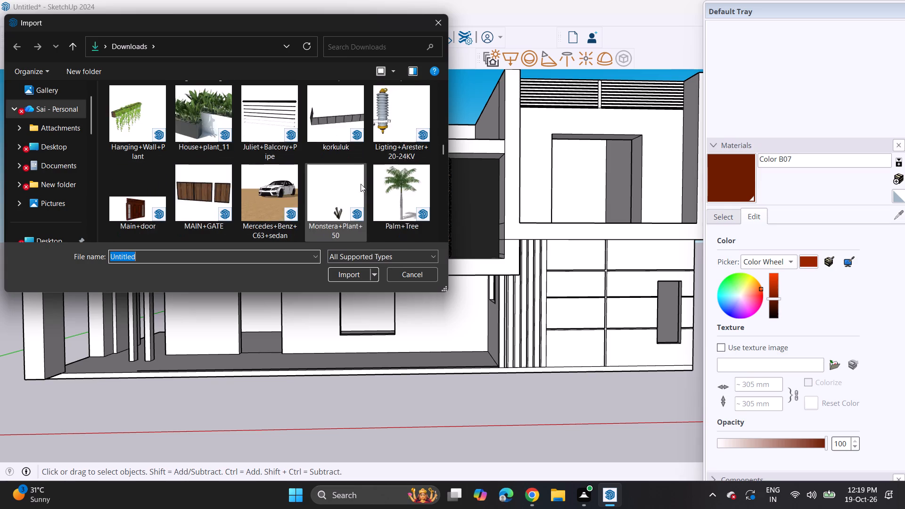
scroll(361, 184, "down", 4)
scroll(361, 184, "up", 6)
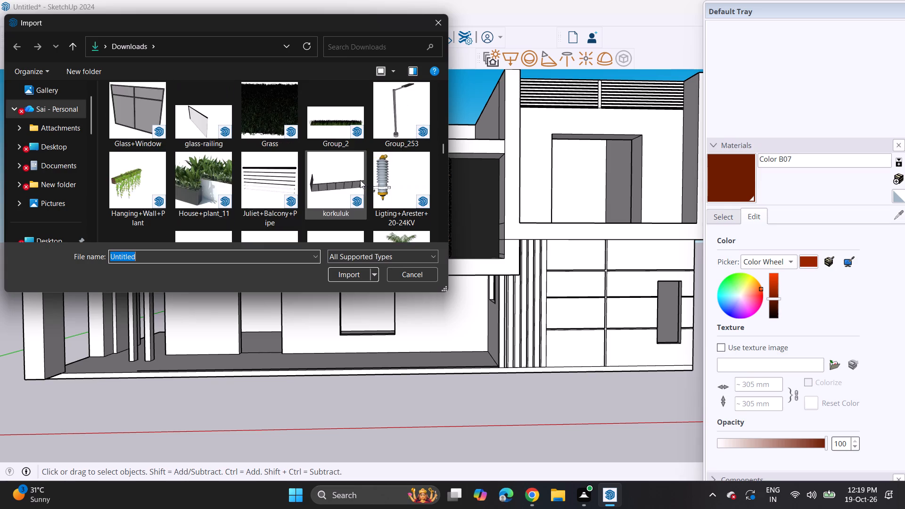
scroll(365, 166, "up", 3)
scroll(395, 140, "up", 6)
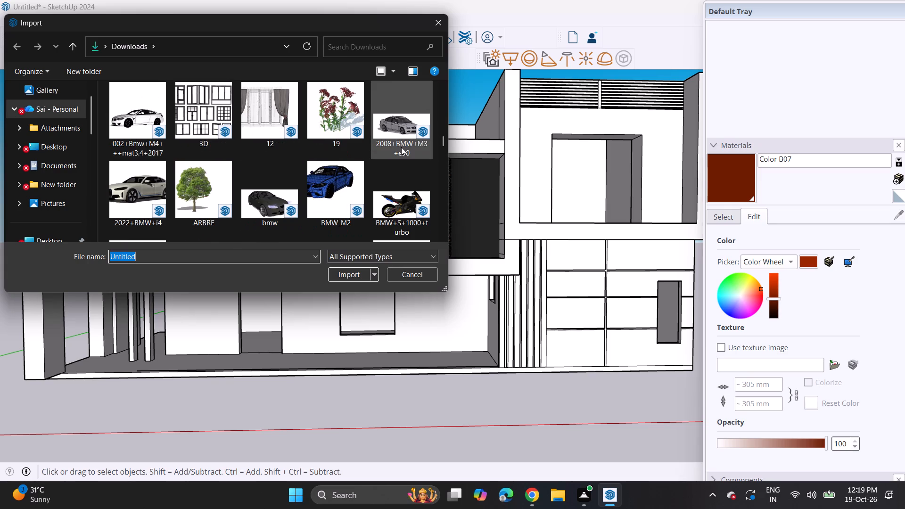
scroll(401, 147, "up", 3)
scroll(387, 197, "down", 2)
left_click(396, 181)
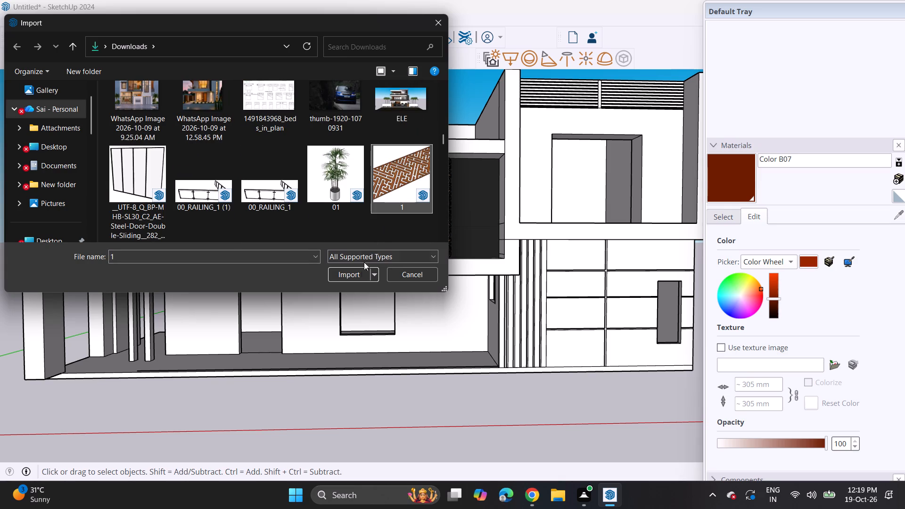
left_click(359, 277)
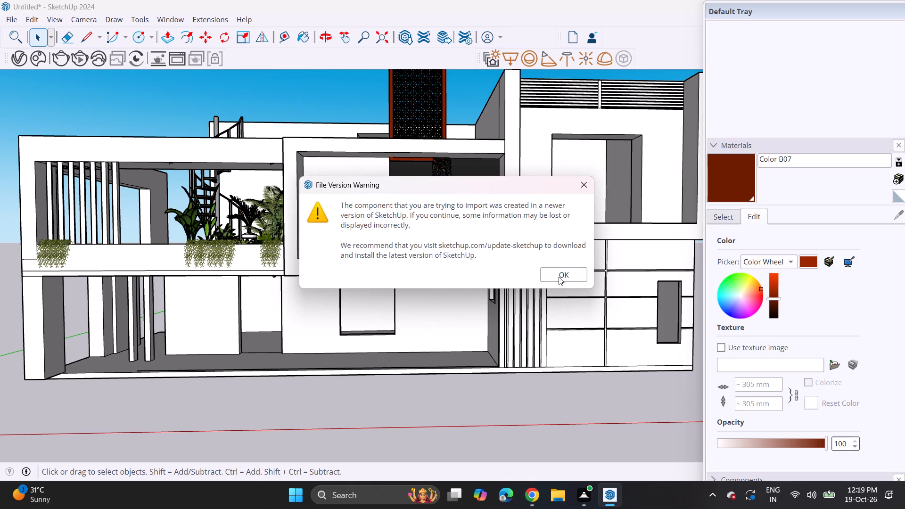
left_click(566, 273)
scroll(389, 372, "down", 6)
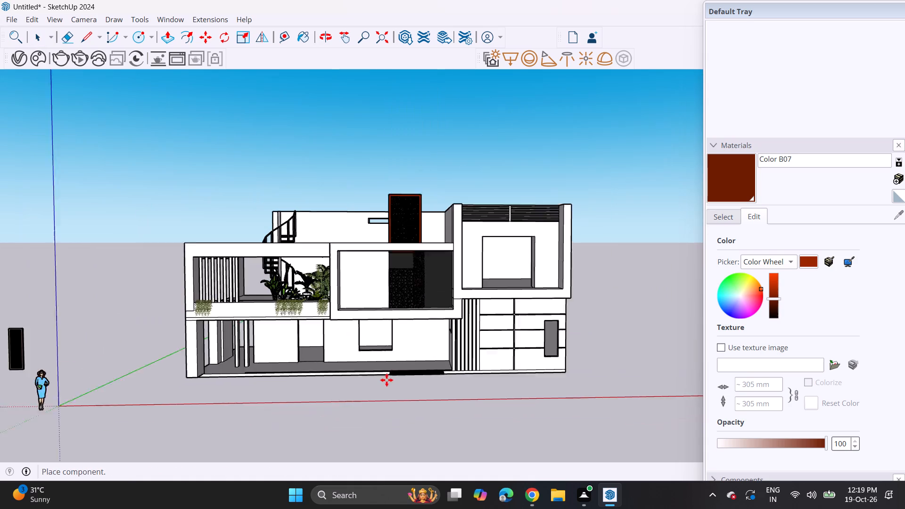
scroll(387, 380, "down", 1)
left_click(352, 404)
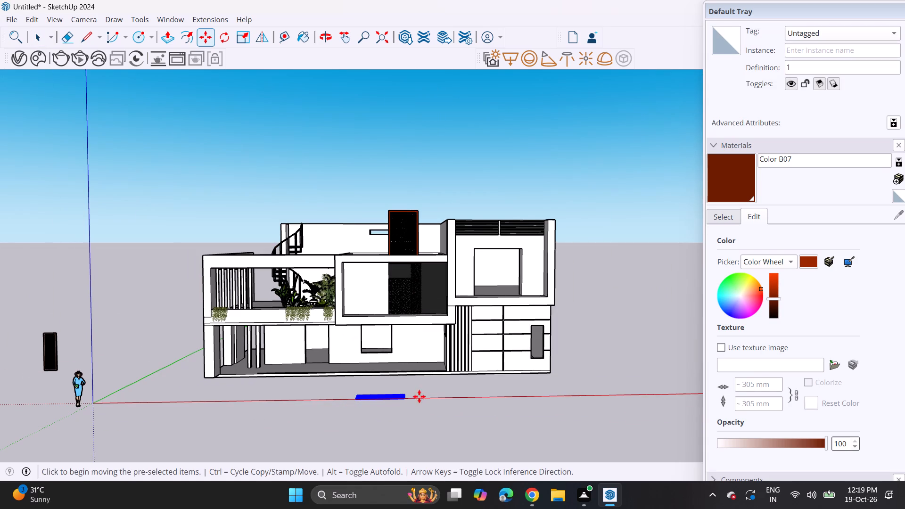
Rotate the imported lattice panel a quarter turn about the green axis so it stands upright.
left_click(229, 38)
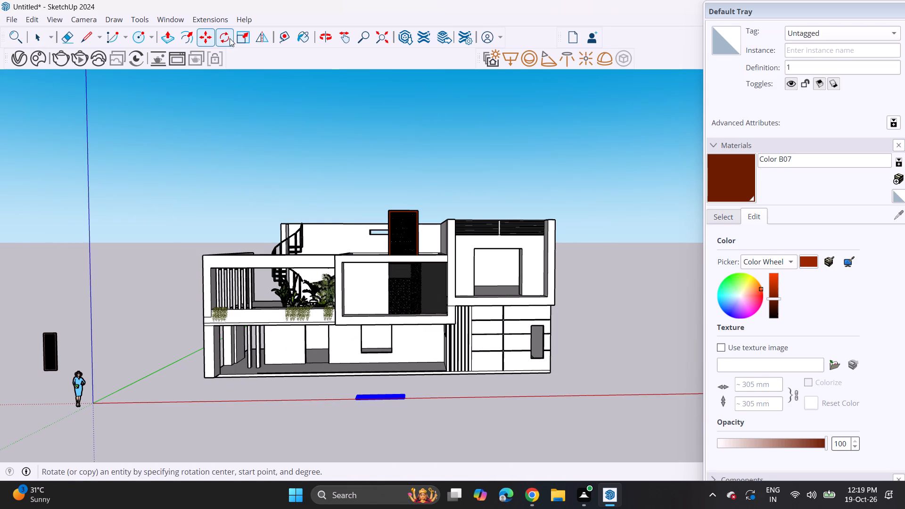
middle_click_drag(426, 403, 424, 383)
left_click(416, 399)
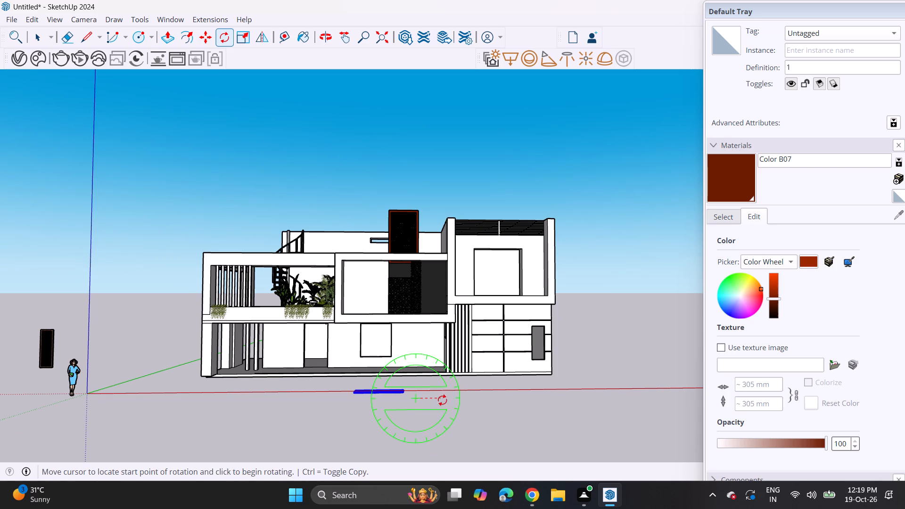
left_click(444, 400)
left_click(416, 375)
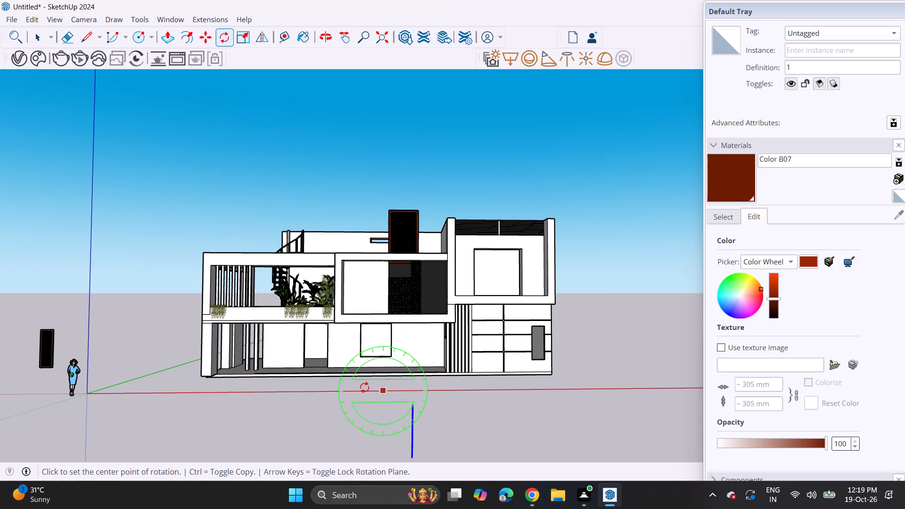
Rotate the upright lattice panel a quarter turn about the blue axis so it faces parallel to the house front.
scroll(237, 335, "down", 2)
middle_click_drag(320, 410, 569, 452)
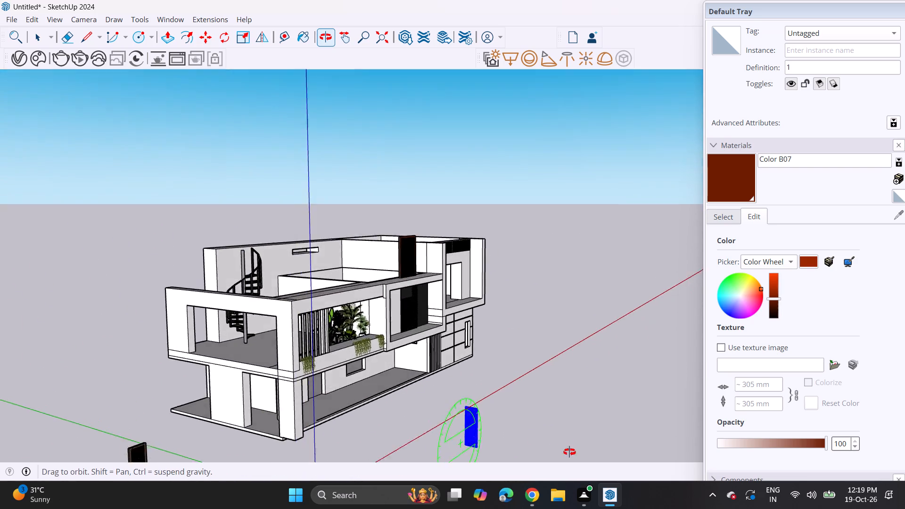
middle_click_drag(569, 452, 572, 464)
left_click(528, 436)
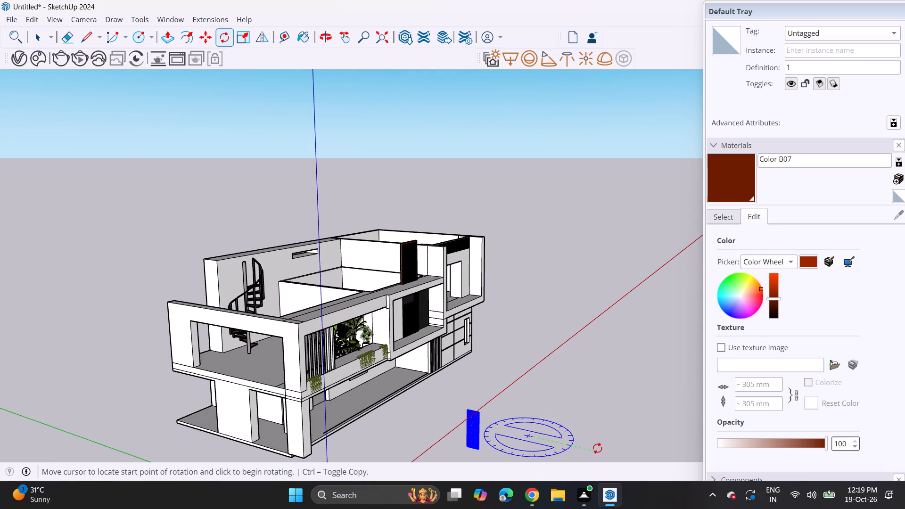
left_click(597, 450)
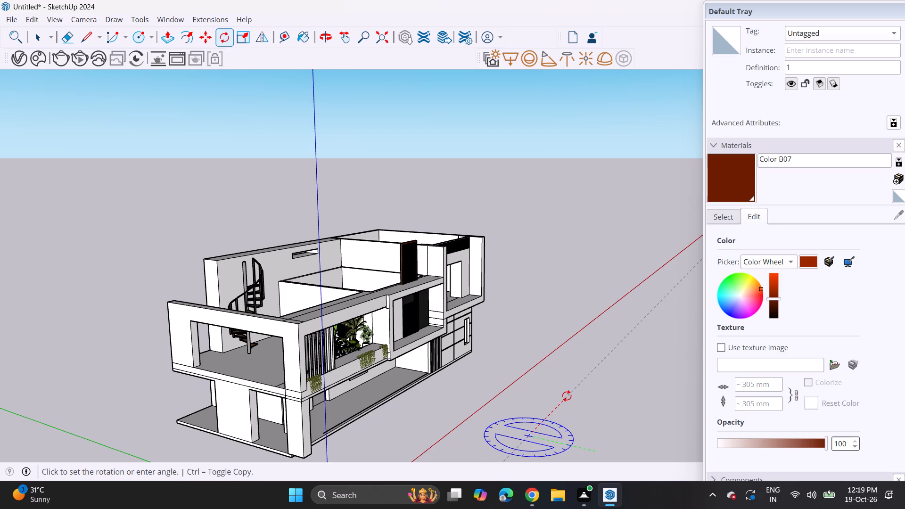
left_click(567, 396)
Move the orange-brown lattice panel into the first-floor framed opening, in front of the geometric jali and against the white wall's edge.
middle_click_drag(562, 404, 267, 368)
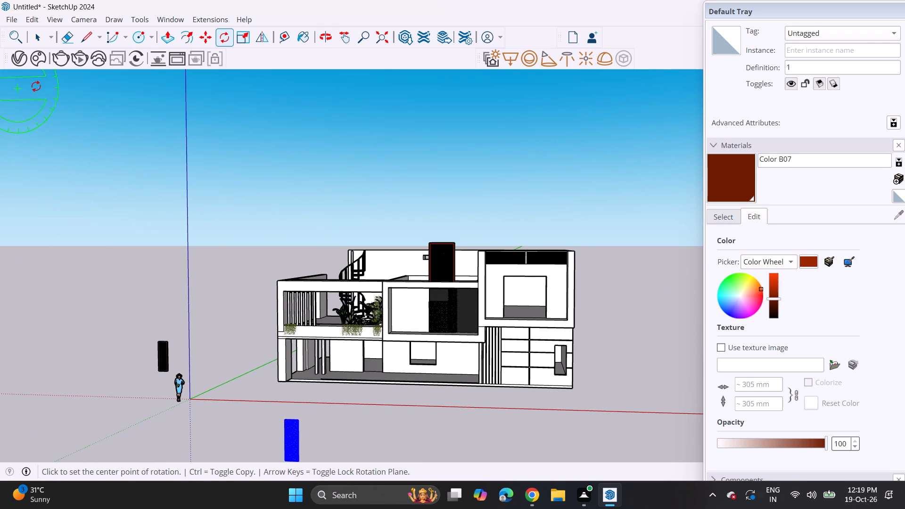
left_click(197, 41)
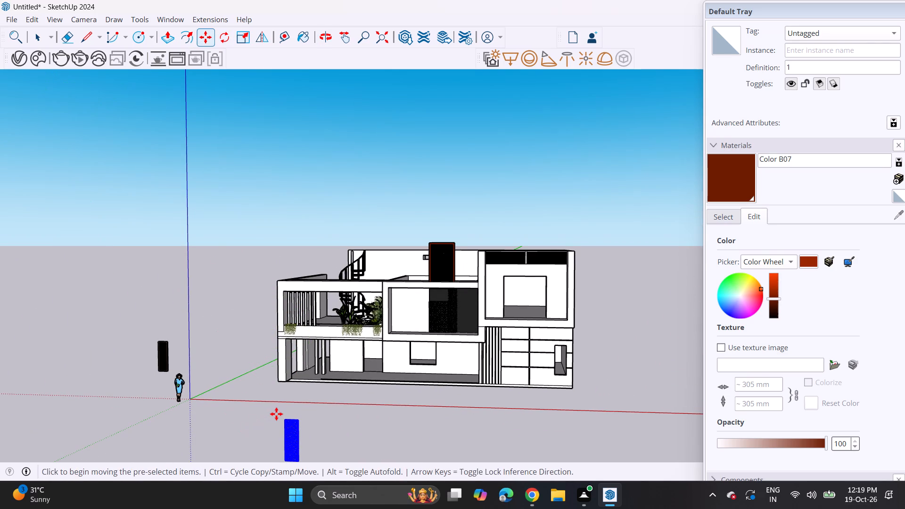
left_click(277, 418)
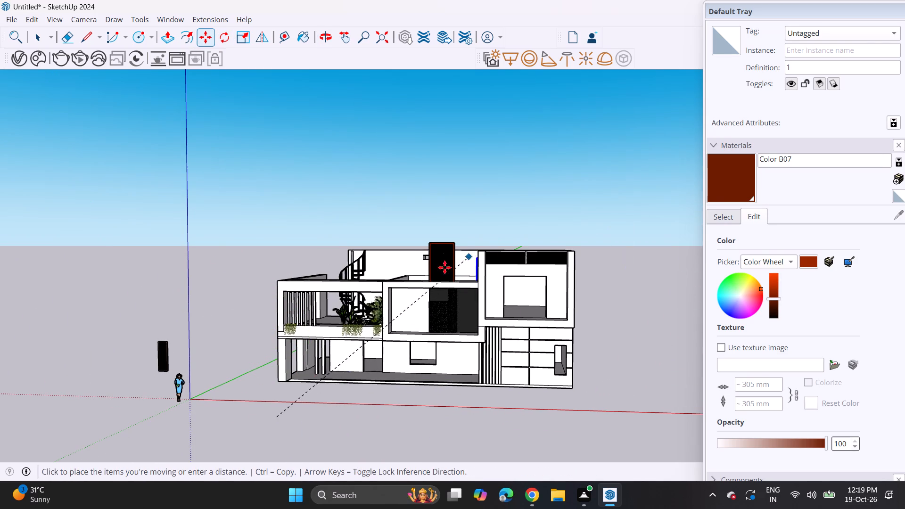
scroll(391, 303, "up", 15)
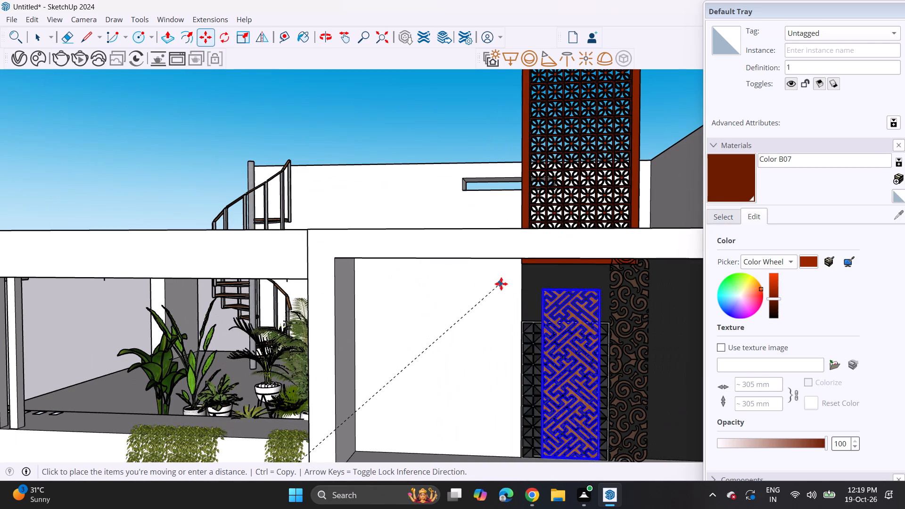
left_click(478, 259)
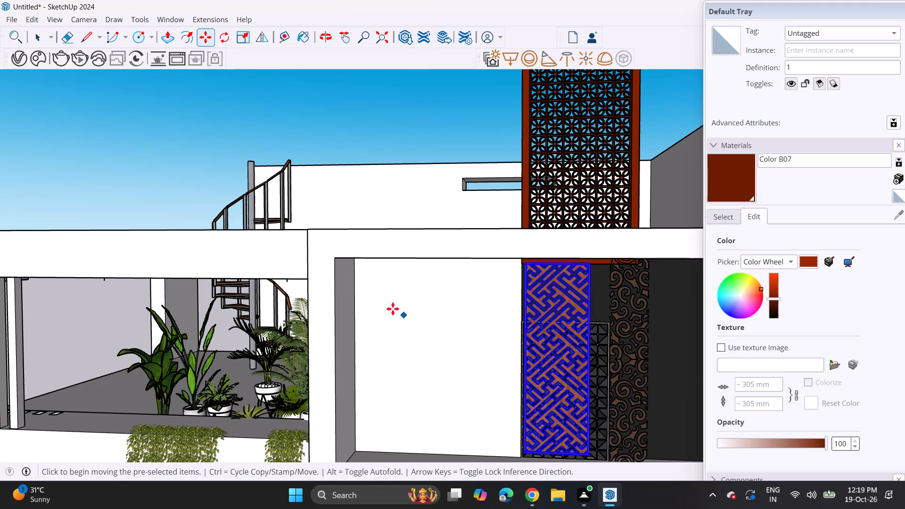
key("space")
left_click(409, 128)
Delete the dark geometric jali, the scroll-pattern jali and the tall red-framed jali, keeping the orange-brown lattice panel.
scroll(378, 197, "down", 3)
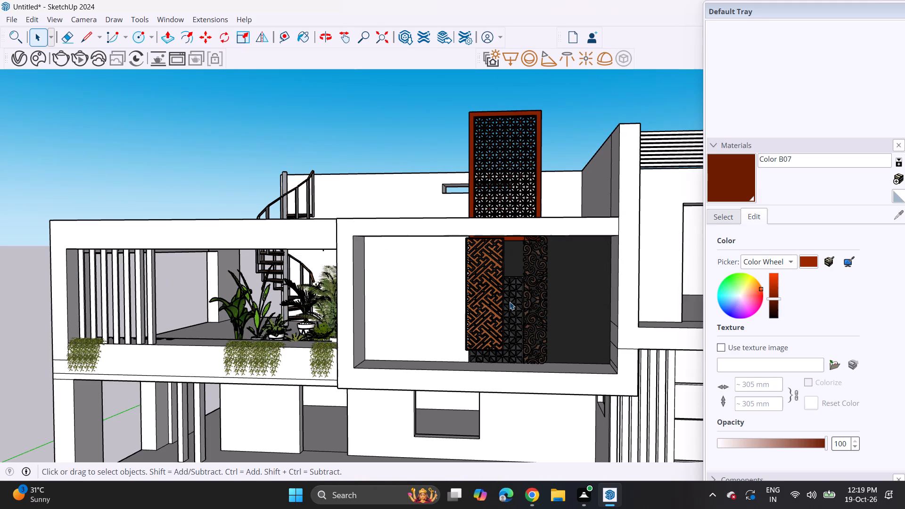
left_click(507, 300)
left_click(512, 302)
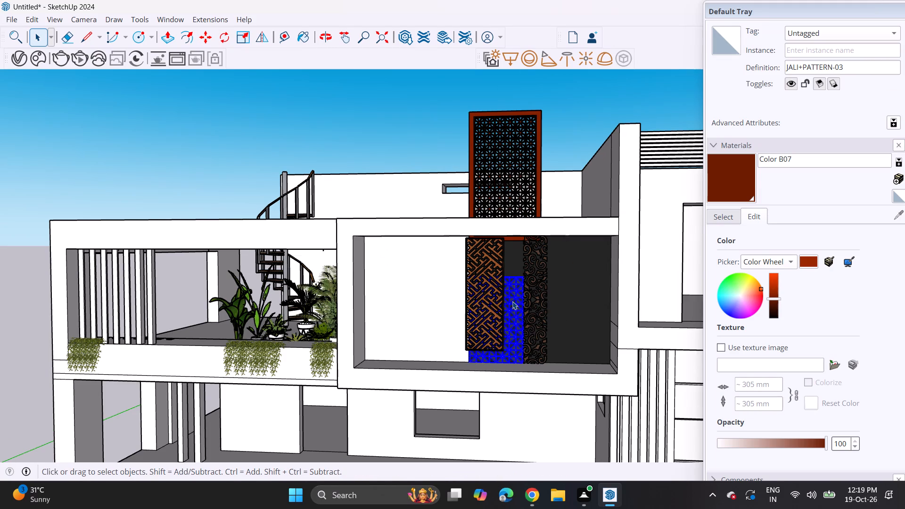
key("Delete")
left_click(536, 296)
key("Delete")
left_click(511, 197)
key("Delete")
Move the orange-brown lattice panel by its top corner to the dark wall's upper corner, beside the white wall and under the ceiling.
middle_click_drag(499, 296, 484, 295)
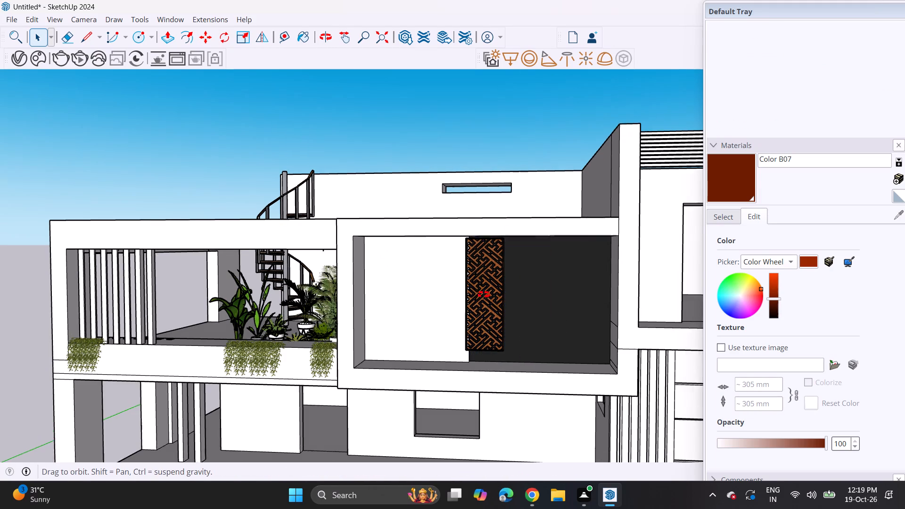
middle_click_drag(484, 295, 332, 332)
scroll(338, 234, "up", 3)
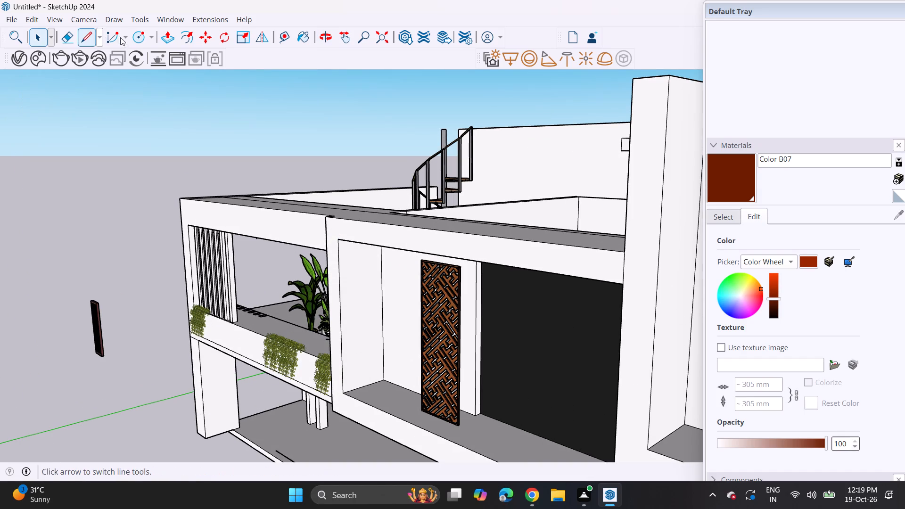
left_click(207, 34)
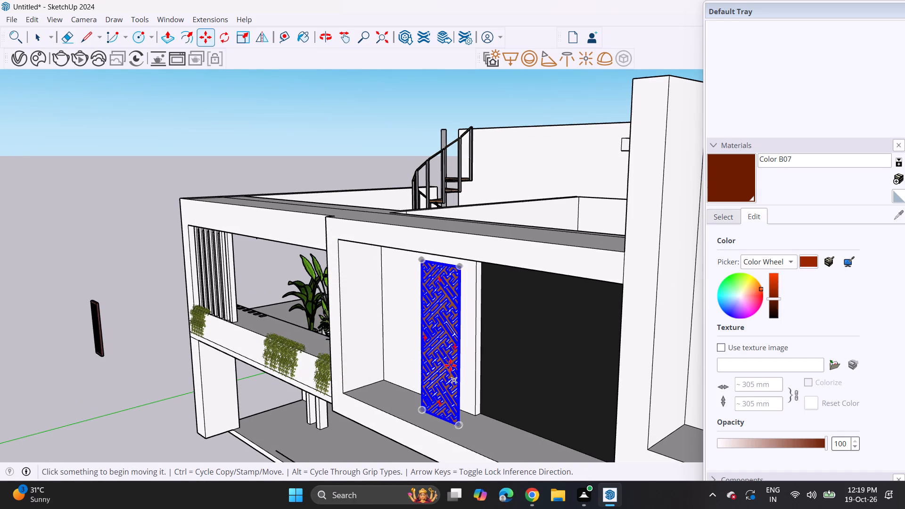
left_click(424, 259)
middle_click_drag(481, 266, 668, 178)
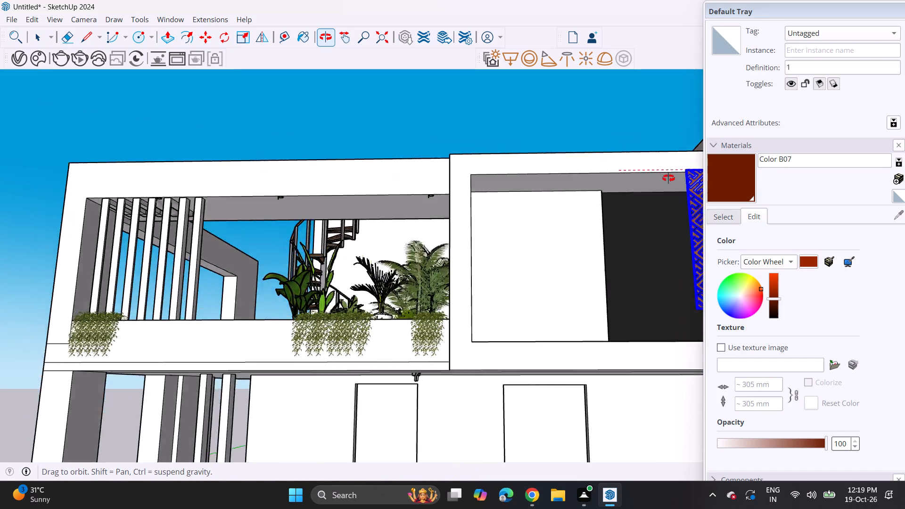
middle_click_drag(668, 178, 641, 232)
scroll(599, 230, "up", 6)
left_click(594, 218)
Scale the lattice panel up uniformly from its lower outer corner so it spans down to the opening's floor.
scroll(589, 251, "down", 7)
middle_click_drag(573, 287, 362, 287, "shift")
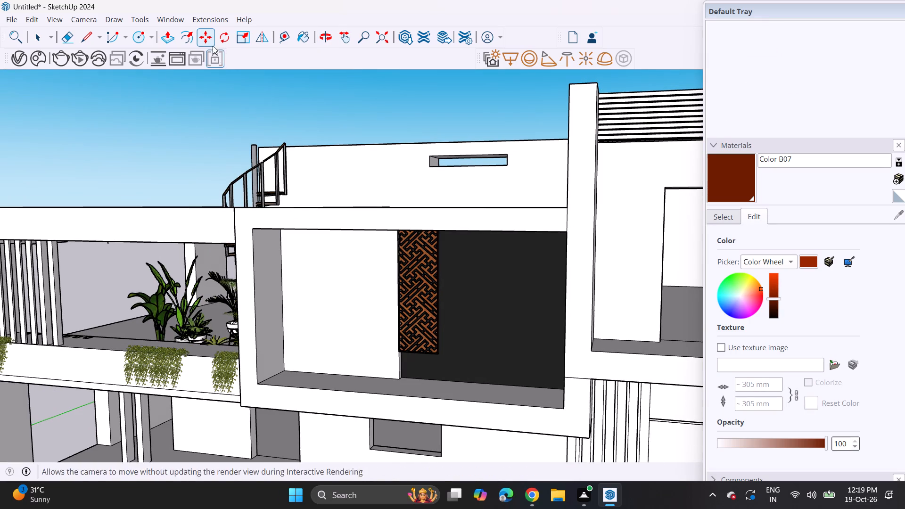
left_click(243, 38)
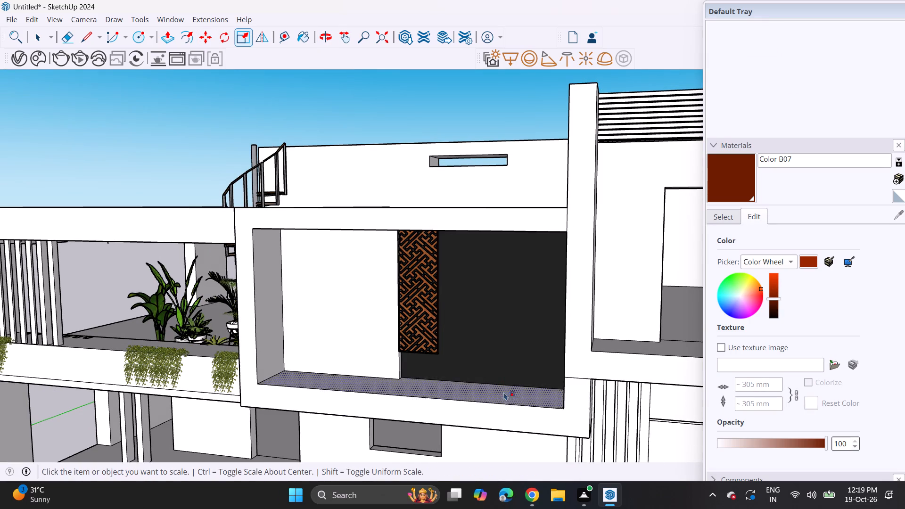
left_click(432, 337)
left_click(441, 356)
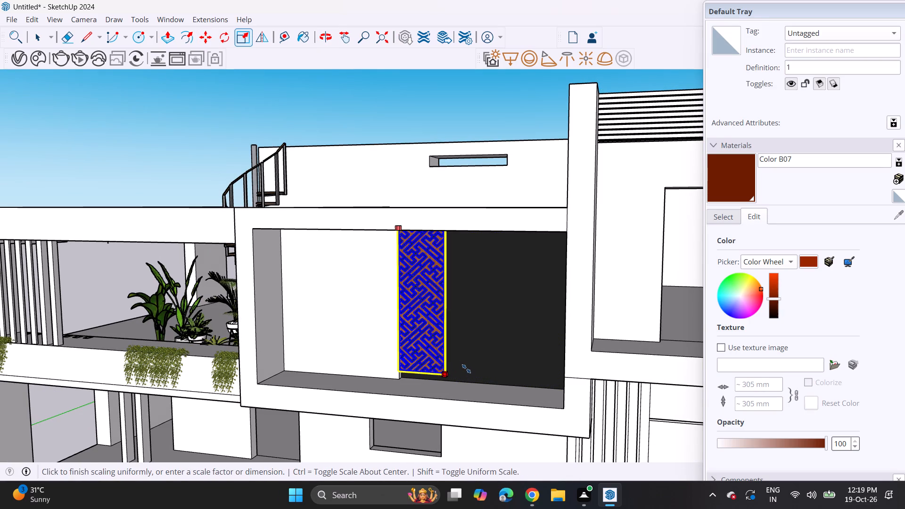
left_click(469, 375)
Stretch only the lattice panel's width across the dark wall, away from the white wall, to nearly half the wall.
scroll(451, 306, "up", 6)
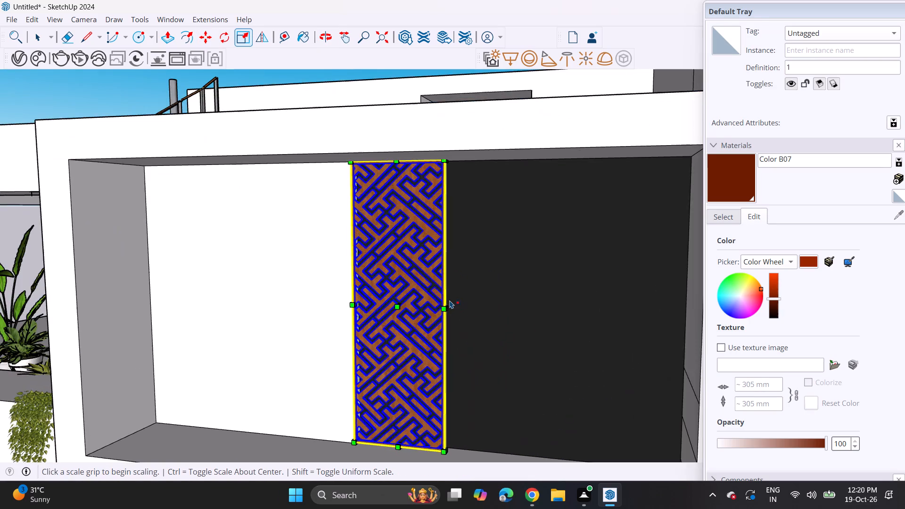
middle_click_drag(449, 300, 386, 322)
scroll(444, 300, "up", 1)
scroll(409, 320, "up", 5)
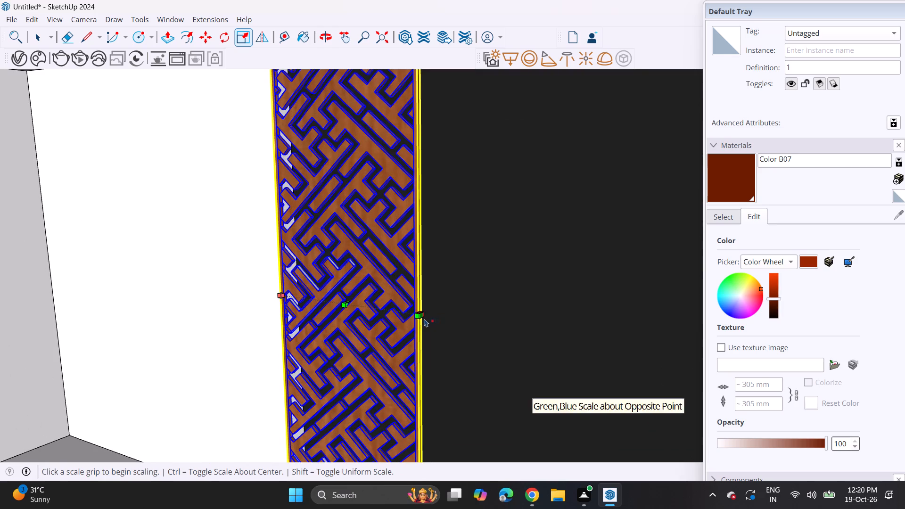
left_click(424, 316)
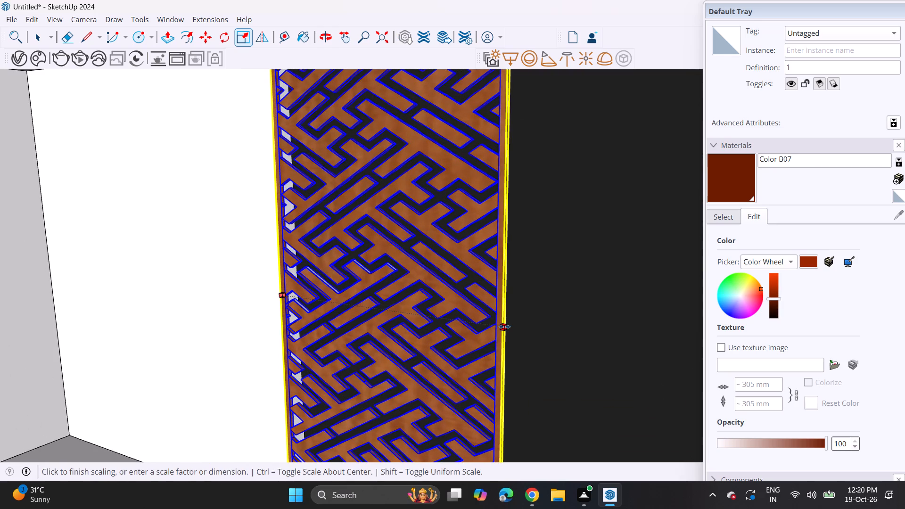
left_click(504, 327)
middle_click_drag(428, 392, 573, 301)
scroll(572, 278, "down", 9)
middle_click_drag(517, 230, 506, 284)
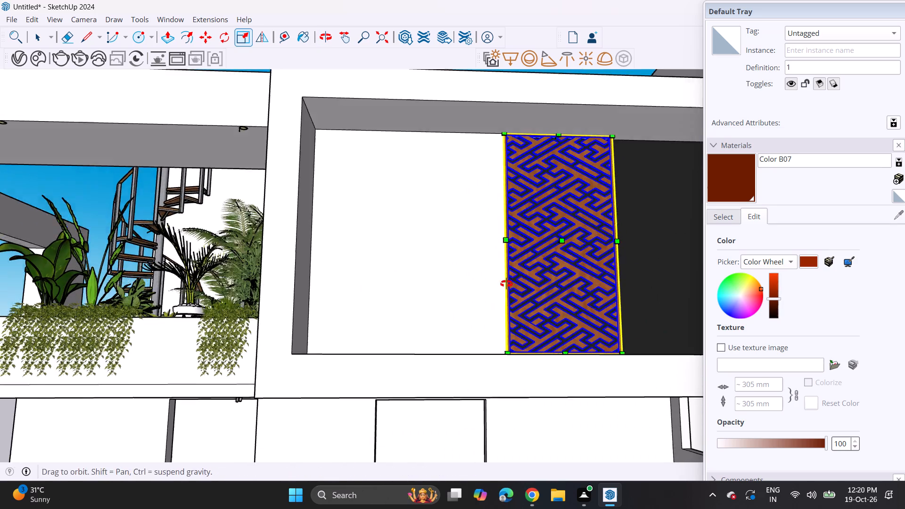
middle_click_drag(506, 284, 506, 284)
key("space")
left_click(482, 85)
Copy the lattice panel horizontally to the far end of the dark wall, against the opening's side wall.
scroll(478, 149, "down", 6)
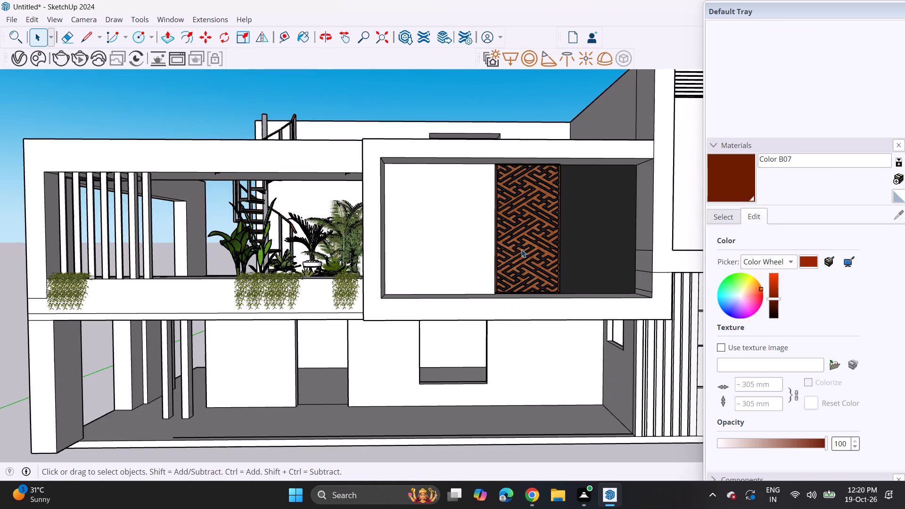
middle_click_drag(501, 246, 354, 299, "shift")
scroll(444, 300, "up", 1)
left_click(388, 324)
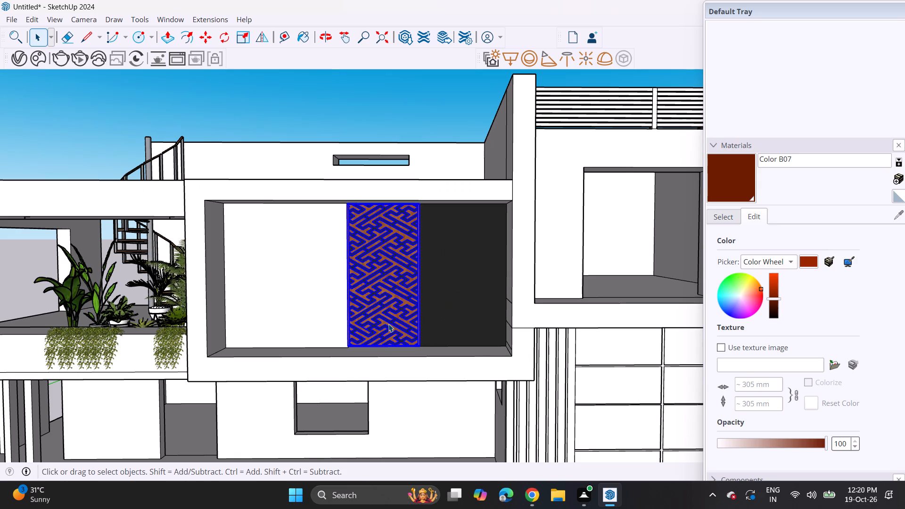
key("m")
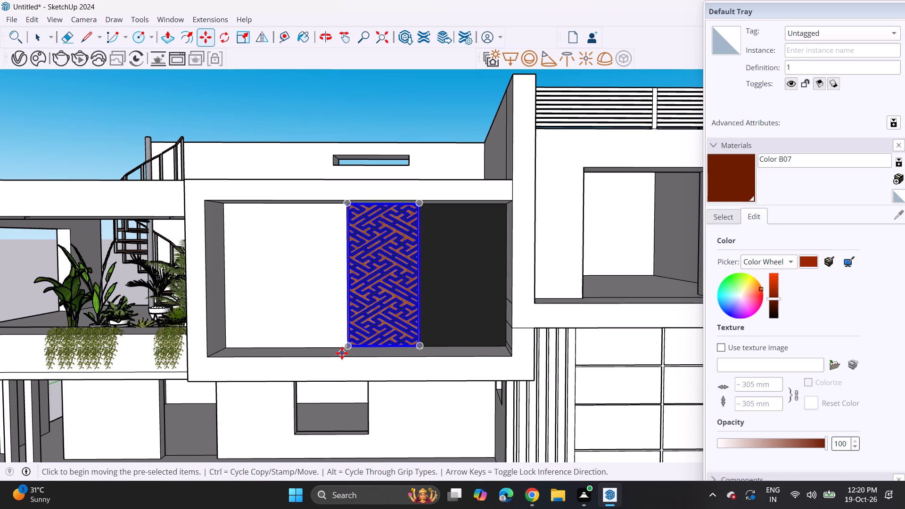
left_click(349, 351)
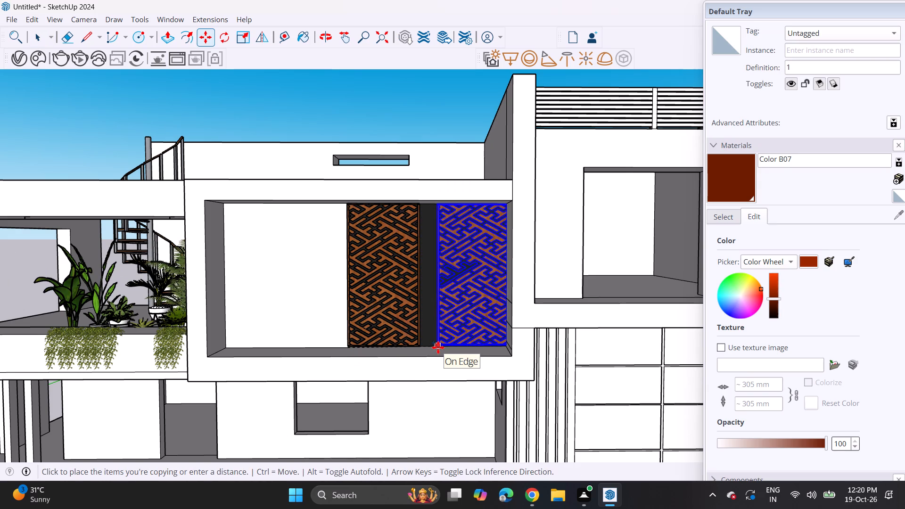
left_click(436, 348)
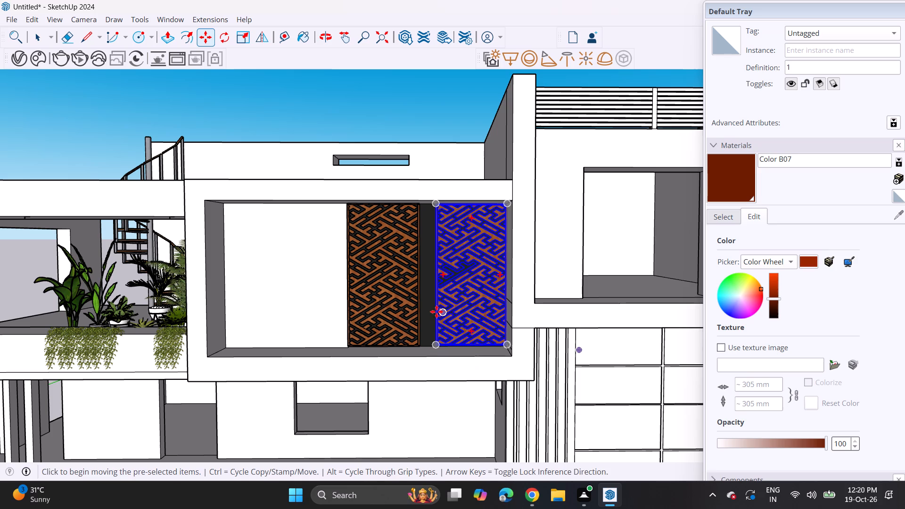
key("space")
left_click(431, 106)
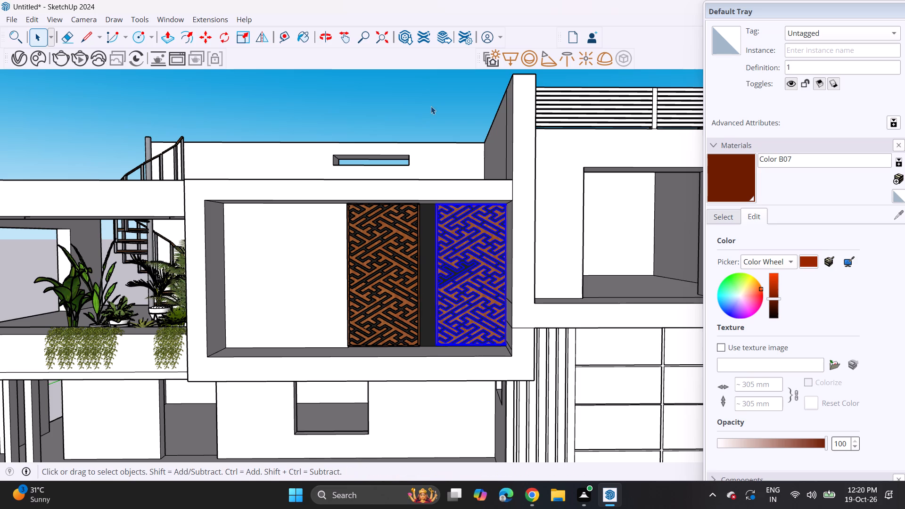
Move the copied lattice panel slightly forward by its bottom corner so it lines up with the first panel.
scroll(439, 274, "down", 4)
middle_click_drag(445, 301, 452, 262)
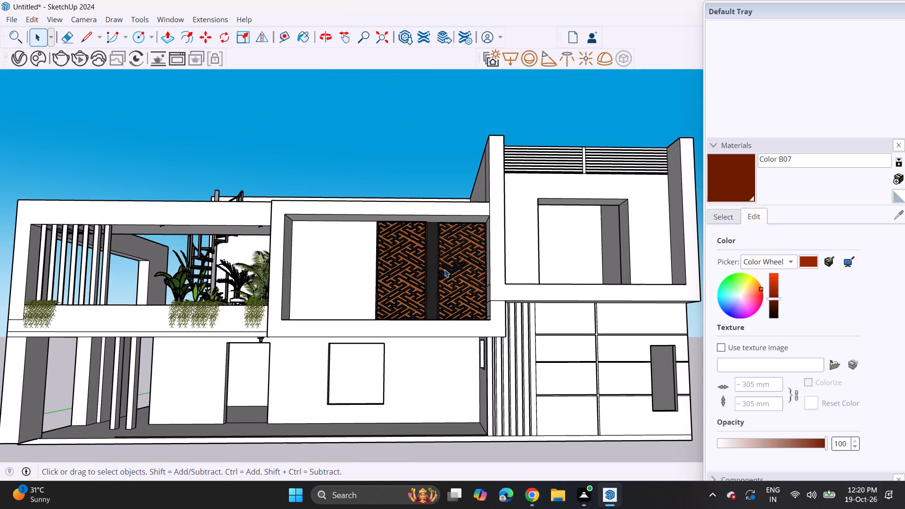
scroll(444, 269, "up", 12)
middle_click_drag(420, 276, 414, 318)
scroll(461, 278, "up", 2)
middle_click_drag(460, 295, 711, 337)
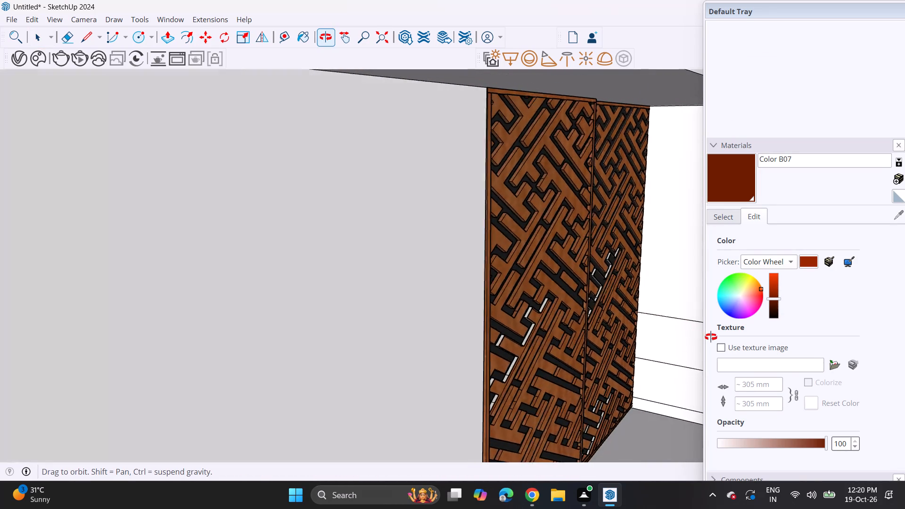
middle_click_drag(711, 337, 619, 337)
middle_click_drag(572, 341, 463, 97)
scroll(451, 154, "up", 1)
middle_click_drag(451, 156, 479, 234)
scroll(491, 326, "up", 2)
left_click(463, 352)
key("m")
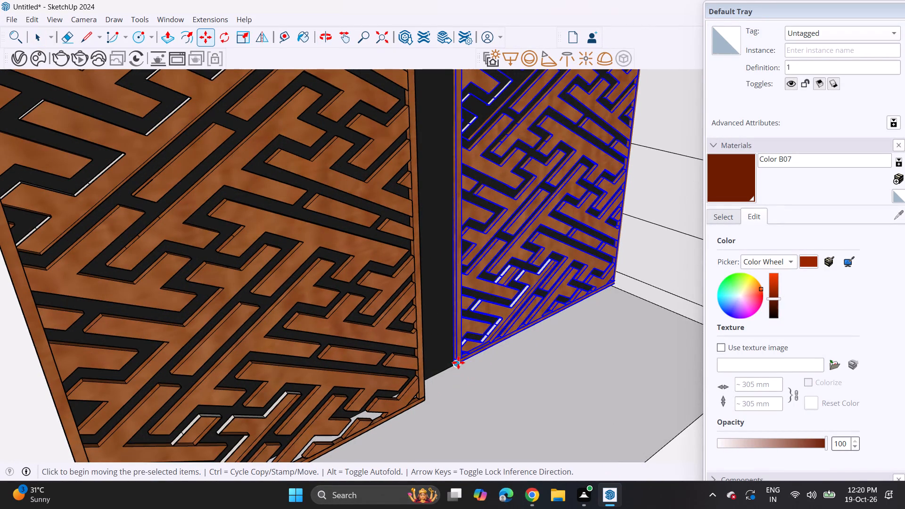
left_click(458, 362)
left_click(471, 369)
Widen the original lattice panel toward the copied one to cover about half of the gap between them.
middle_click_drag(504, 364, 428, 315)
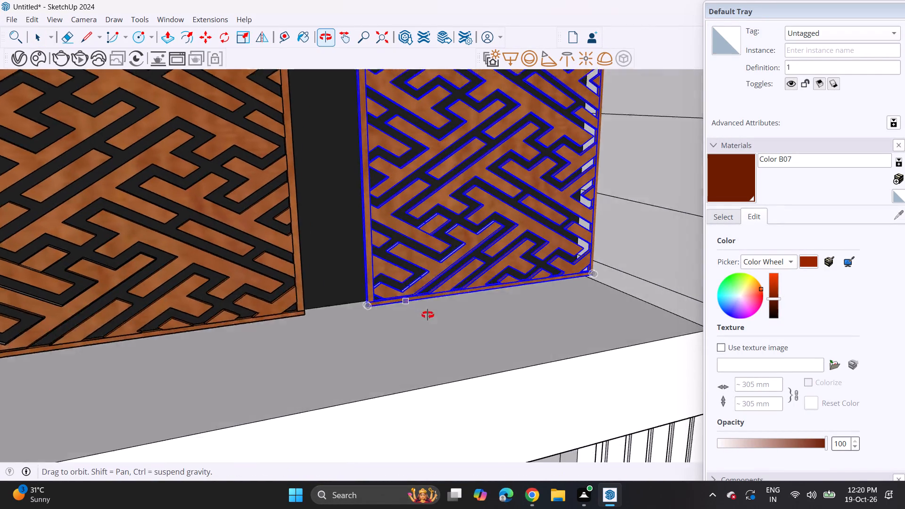
middle_click_drag(428, 315, 424, 312)
scroll(375, 283, "down", 4)
middle_click_drag(369, 220, 450, 388)
middle_click_drag(435, 371, 326, 360)
scroll(289, 242, "up", 4)
middle_click_drag(295, 220, 291, 222)
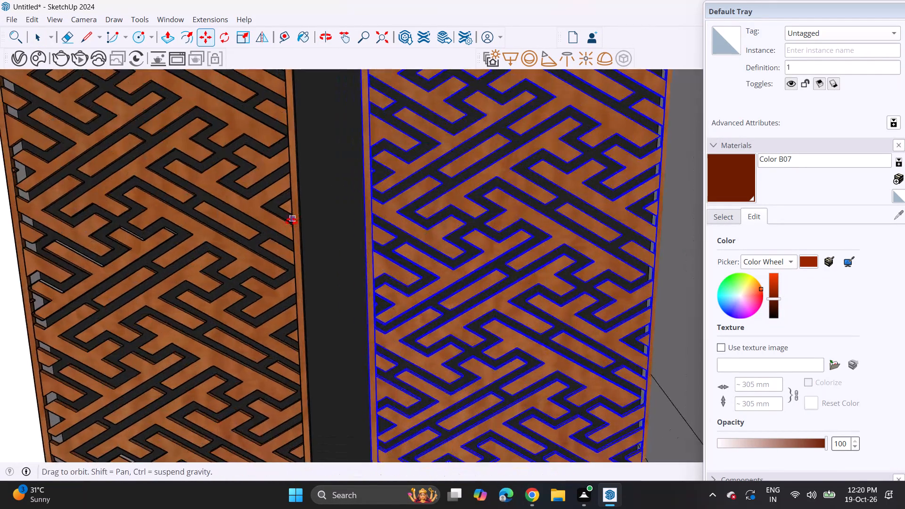
middle_click_drag(291, 222, 254, 265)
scroll(304, 249, "up", 5)
key("space")
left_click(225, 238)
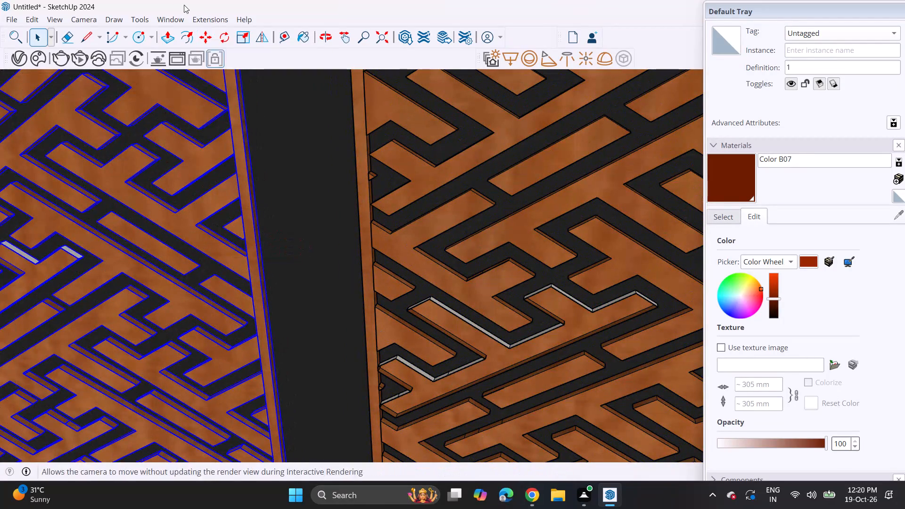
left_click(242, 29)
middle_click_drag(265, 218, 246, 254)
scroll(269, 320, "up", 4)
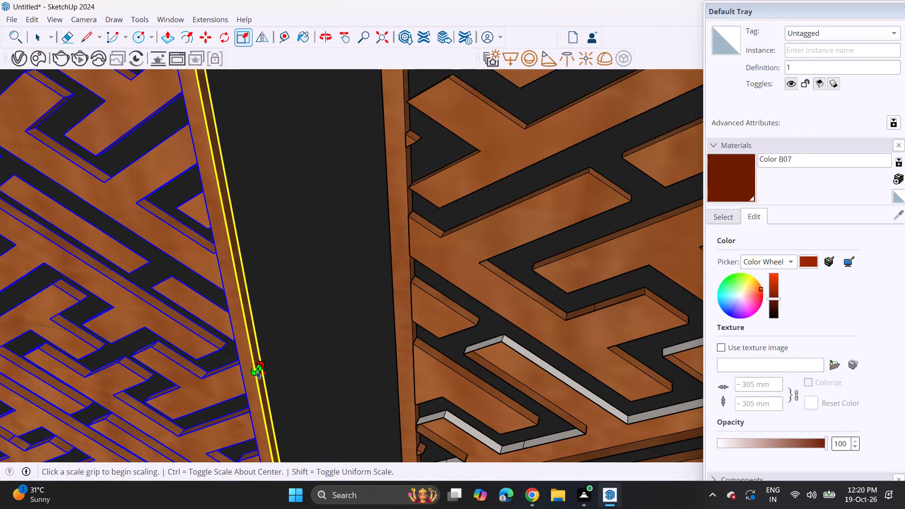
left_click(261, 367)
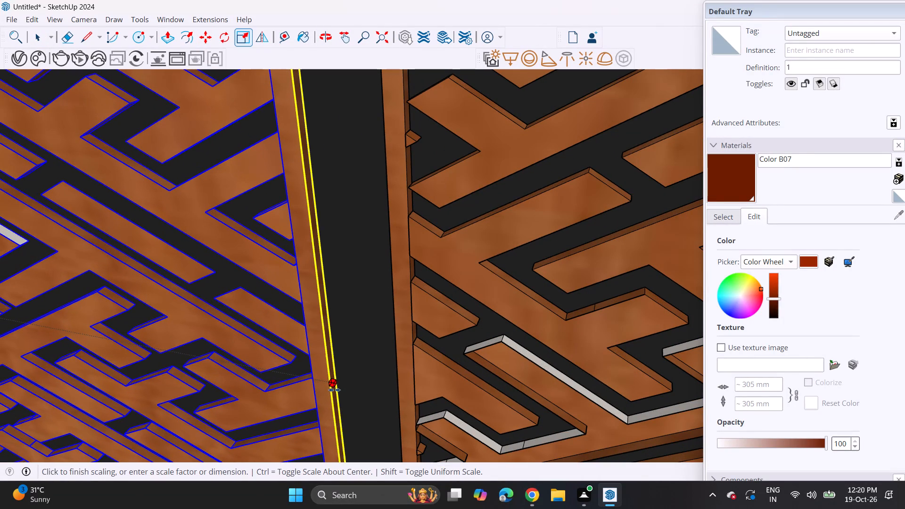
left_click(336, 391)
Widen the copied lattice panel toward the original one until their adjoining edges meet and close the gap.
scroll(420, 389, "up", 1)
middle_click_drag(421, 390, 646, 360)
scroll(583, 386, "up", 1)
key("space")
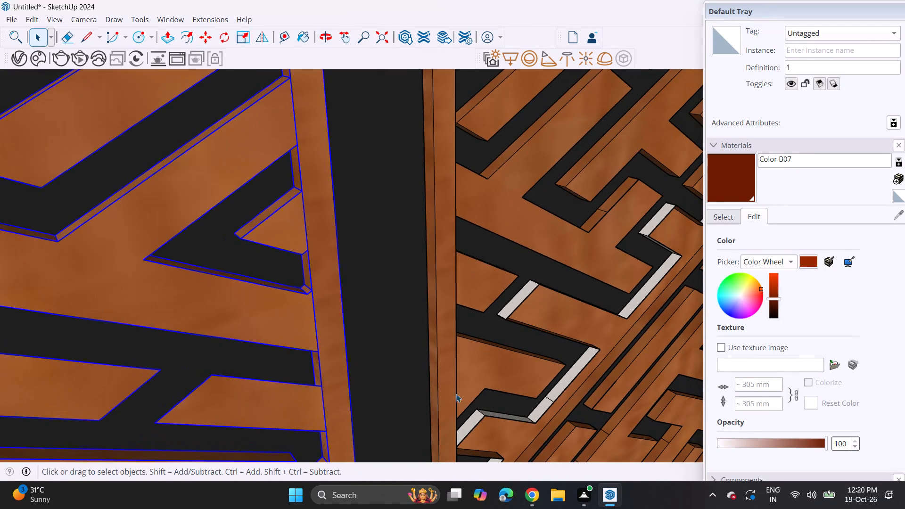
left_click(459, 383)
scroll(453, 411, "down", 3)
middle_click_drag(453, 415, 419, 194)
middle_click_drag(420, 208, 452, 275)
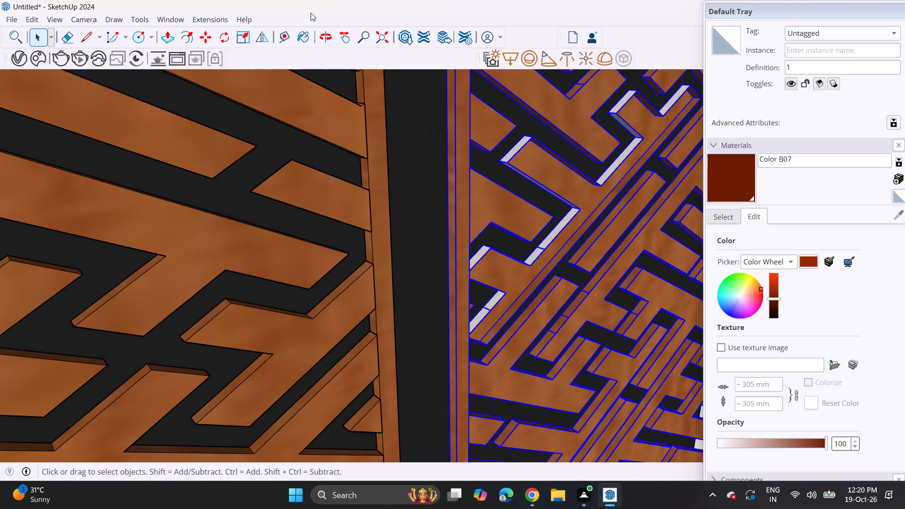
left_click(247, 42)
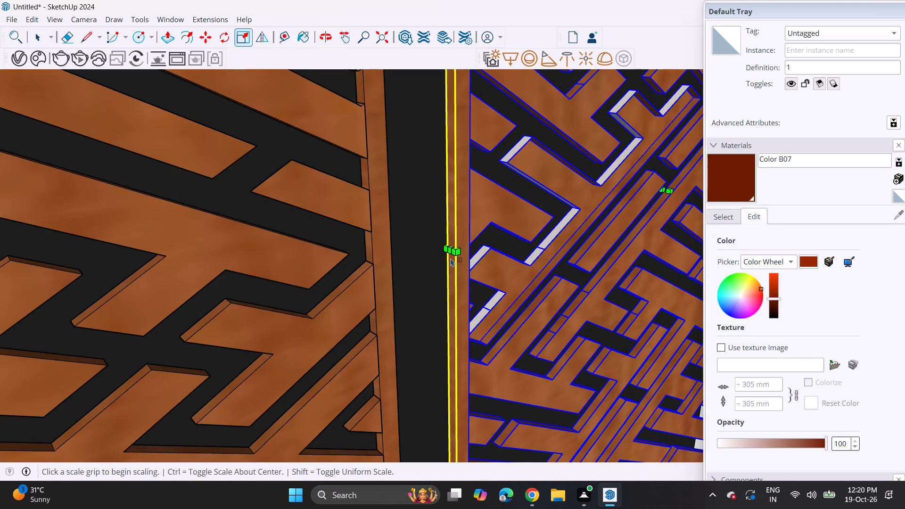
left_click(451, 251)
left_click(398, 295)
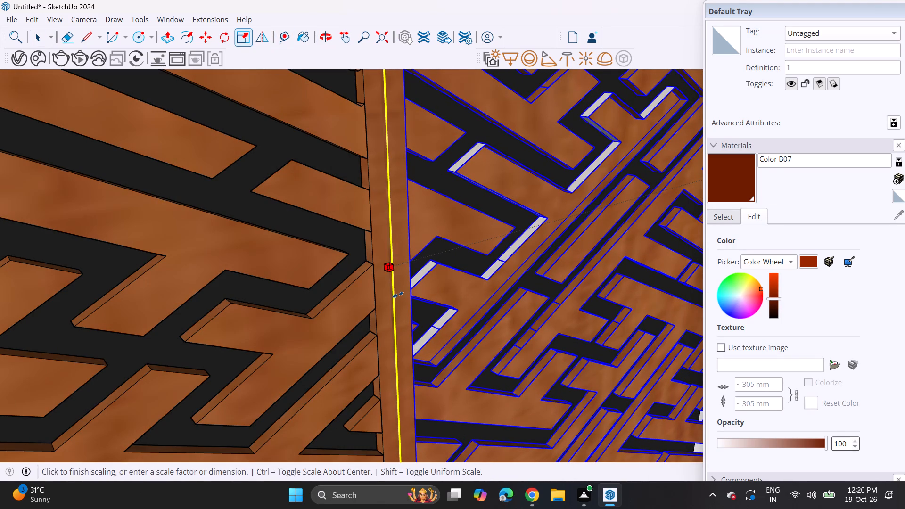
middle_click_drag(413, 290, 320, 187)
scroll(297, 169, "down", 20)
scroll(297, 169, "down", 1)
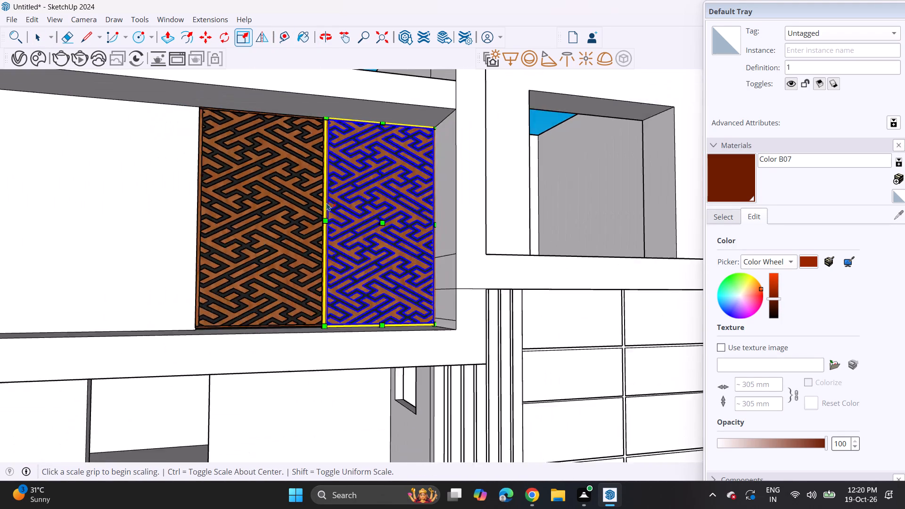
scroll(327, 203, "down", 11)
key("space")
left_click(321, 115)
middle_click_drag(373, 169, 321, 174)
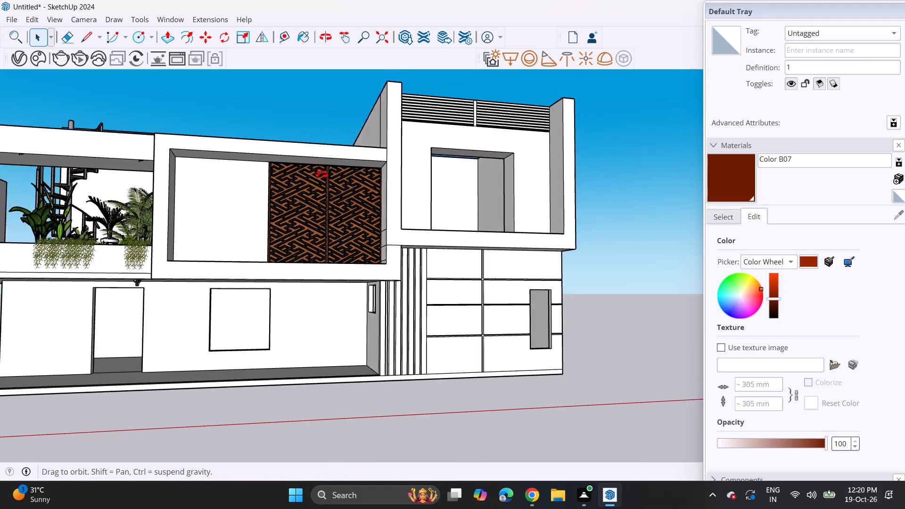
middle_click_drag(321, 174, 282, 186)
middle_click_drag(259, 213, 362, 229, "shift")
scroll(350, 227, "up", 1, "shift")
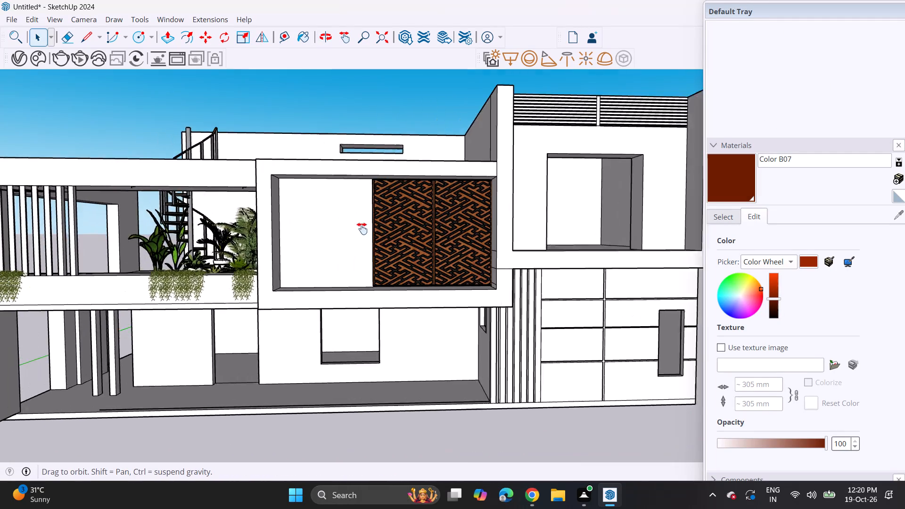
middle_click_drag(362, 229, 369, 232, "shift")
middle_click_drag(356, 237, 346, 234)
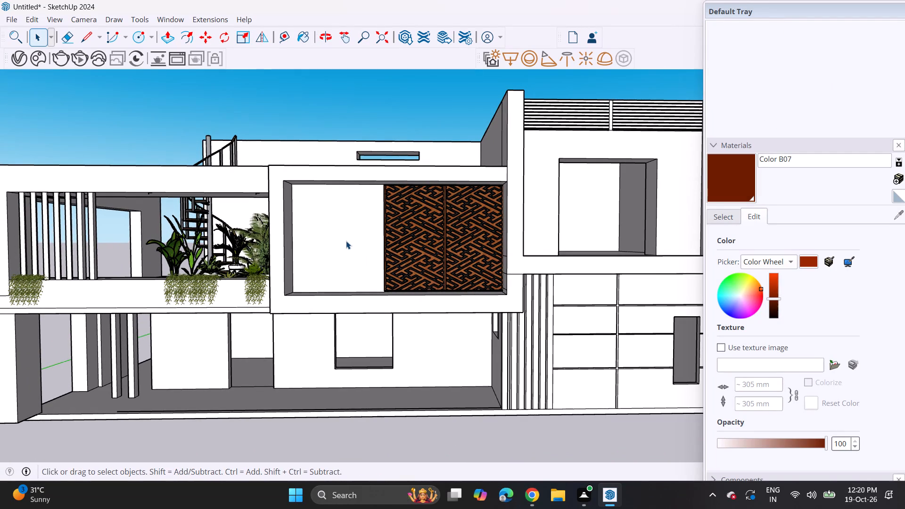
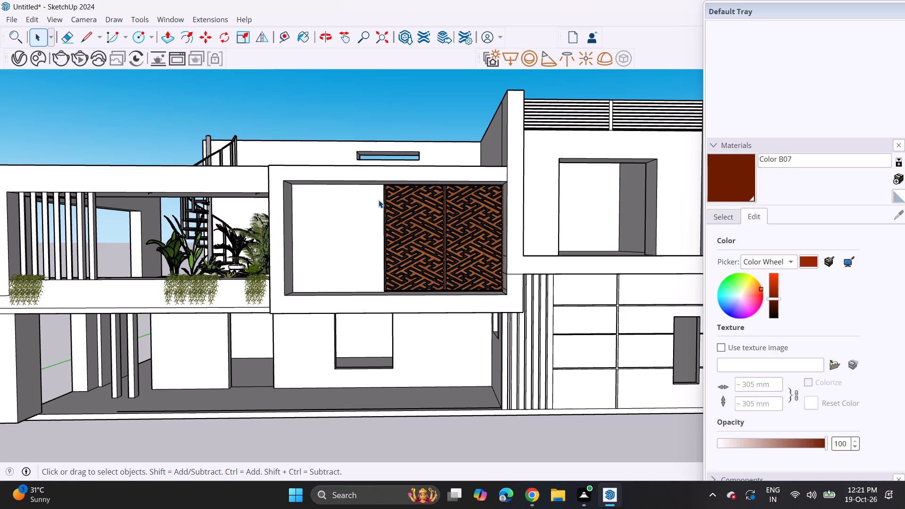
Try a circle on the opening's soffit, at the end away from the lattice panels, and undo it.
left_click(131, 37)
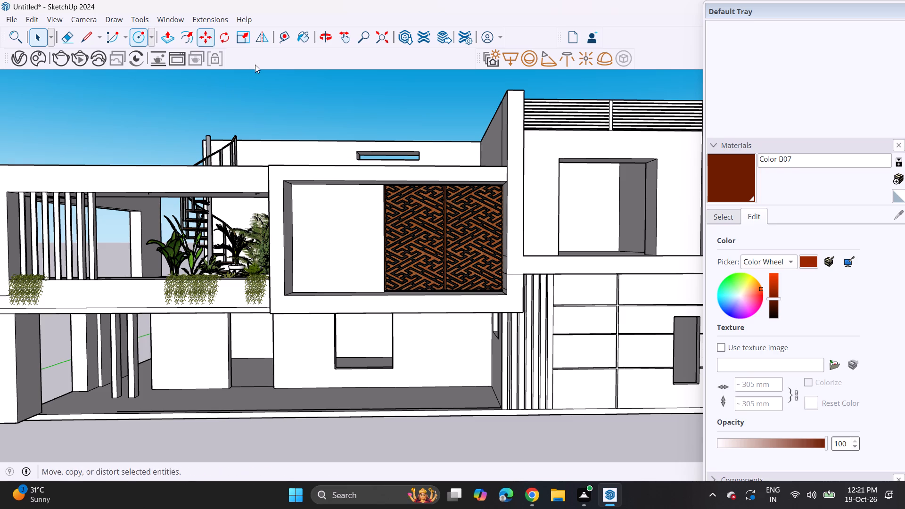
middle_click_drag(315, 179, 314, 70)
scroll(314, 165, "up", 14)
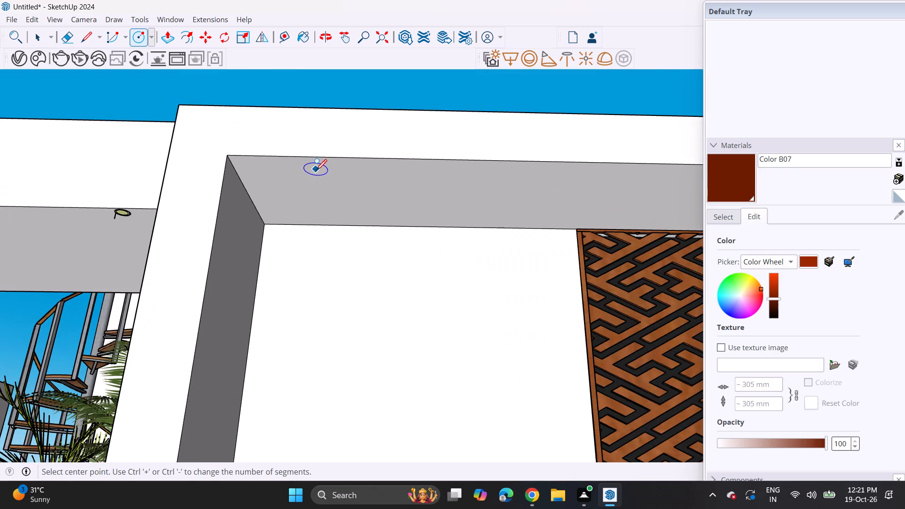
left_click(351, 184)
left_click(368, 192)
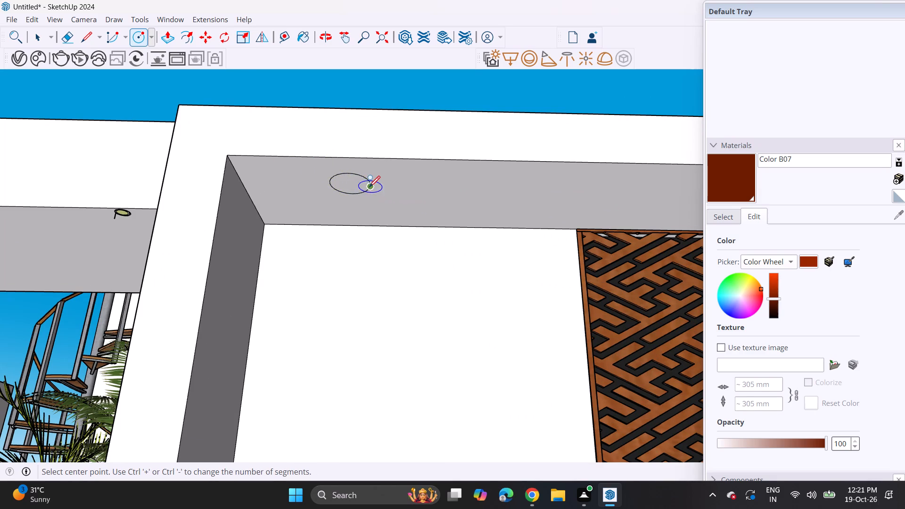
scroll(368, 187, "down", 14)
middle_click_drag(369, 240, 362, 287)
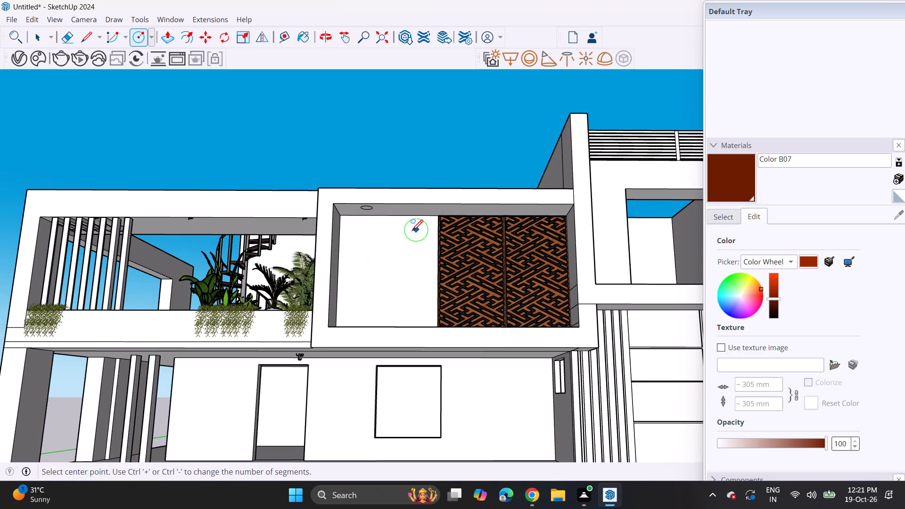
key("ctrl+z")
Draw a circle of about 3 1/16" radius on the opening's soffit, near the end away from the lattice panels.
scroll(351, 207, "up", 12)
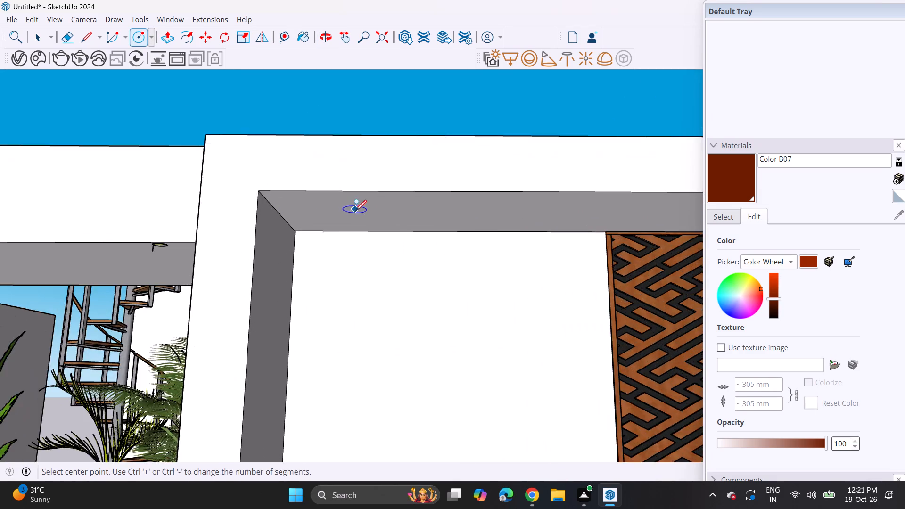
scroll(341, 211, "up", 4)
left_click(337, 199)
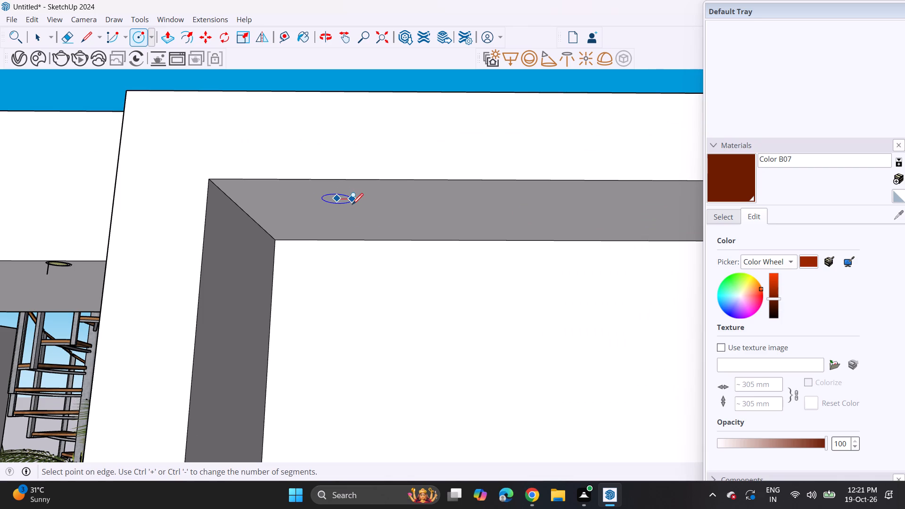
left_click(354, 204)
scroll(350, 191, "down", 4)
Copy the circle twice along the soffit, once above the first lattice panel and once near the opening's far end.
key("space")
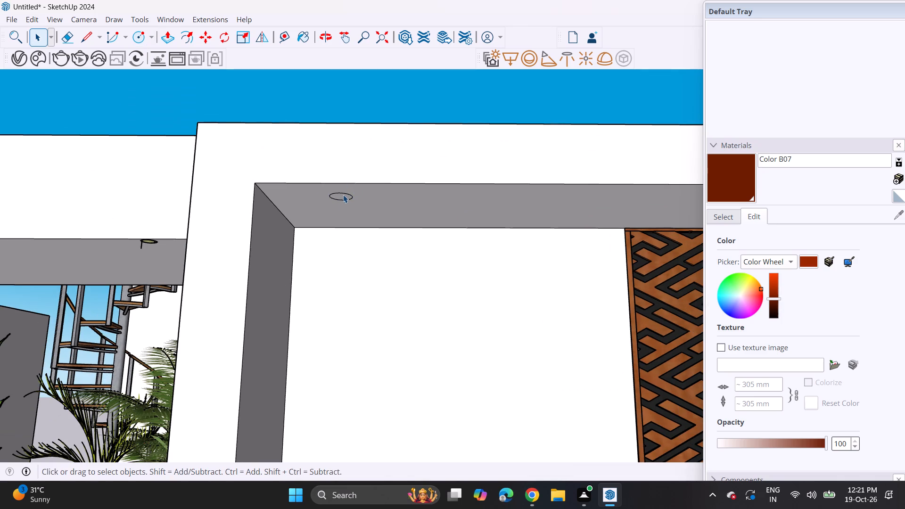
left_click(343, 195)
key("m")
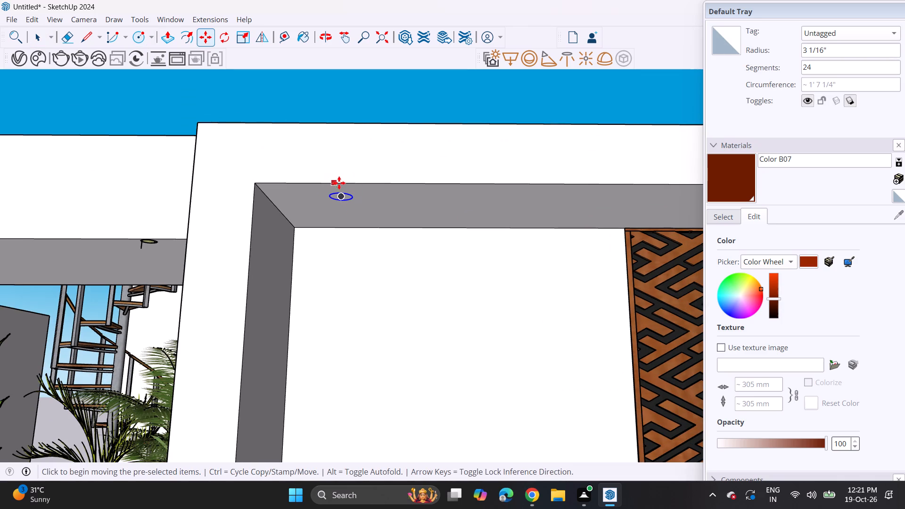
left_click(339, 183)
middle_click_drag(460, 173, 262, 185, "shift")
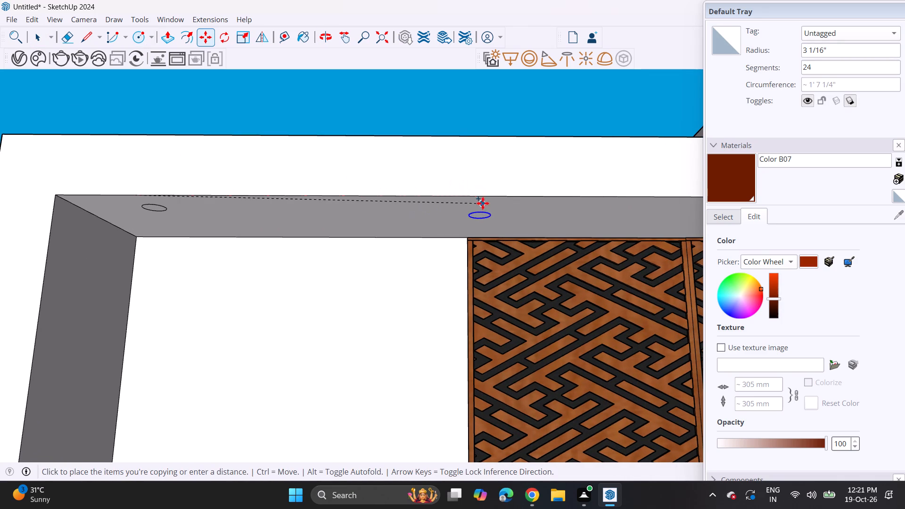
left_click(585, 197)
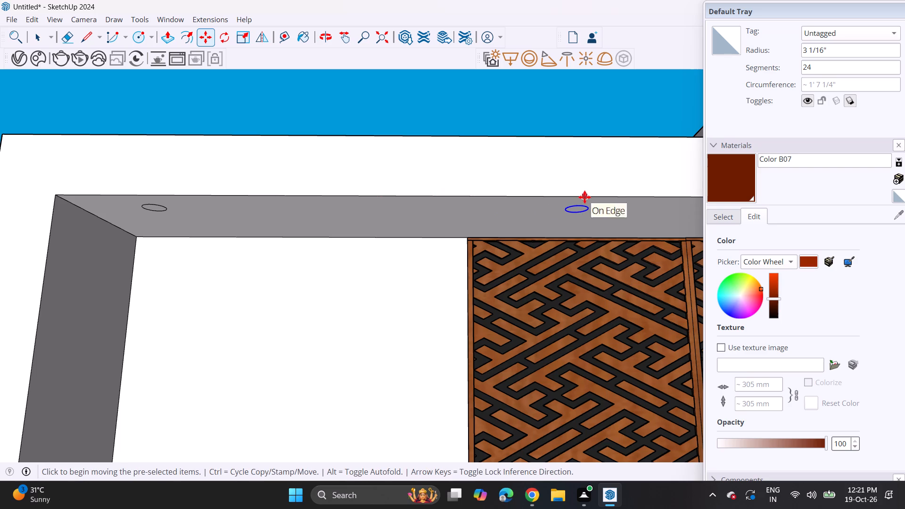
left_click(584, 197)
middle_click_drag(547, 204, 242, 204, "shift")
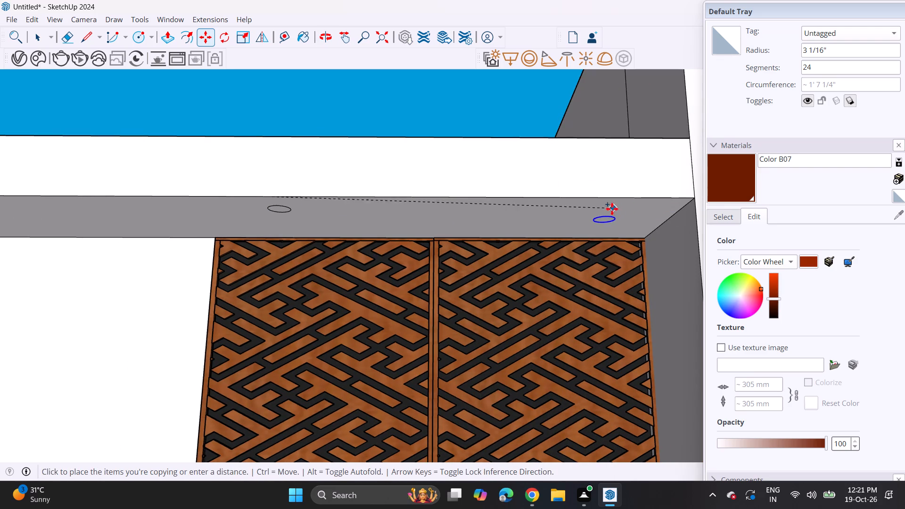
left_click(610, 199)
Move the middle circle slightly along the soffit edge toward the first circle to even out the spacing.
scroll(397, 205, "down", 6)
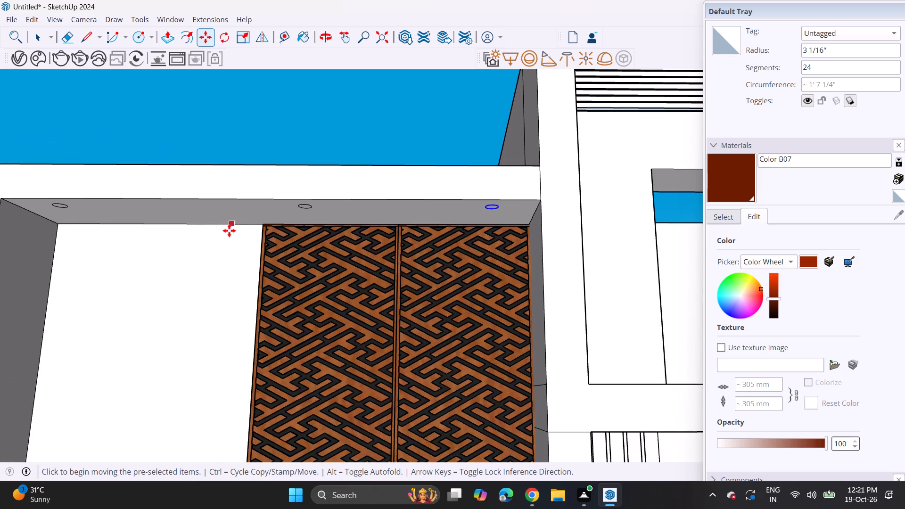
middle_click_drag(229, 234, 342, 253, "shift")
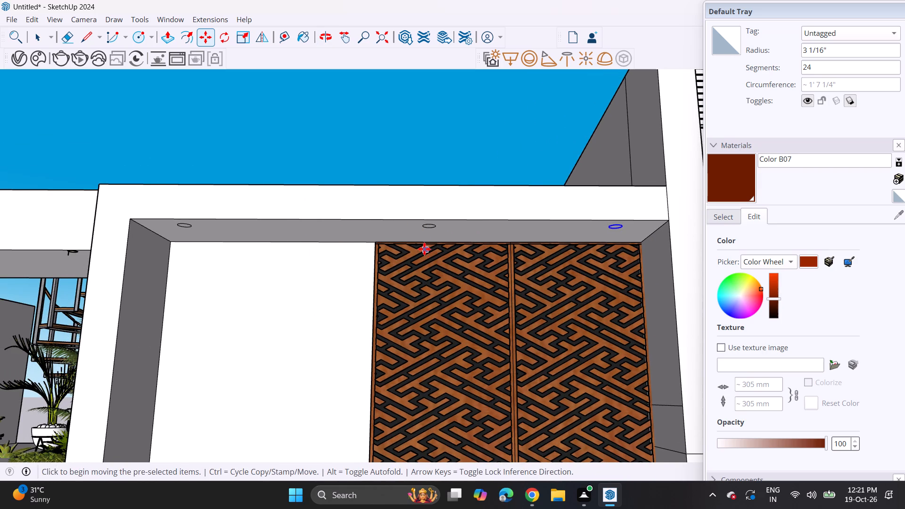
middle_click_drag(423, 249, 444, 261)
scroll(444, 229, "up", 2)
middle_click_drag(440, 220, 430, 173)
key("space")
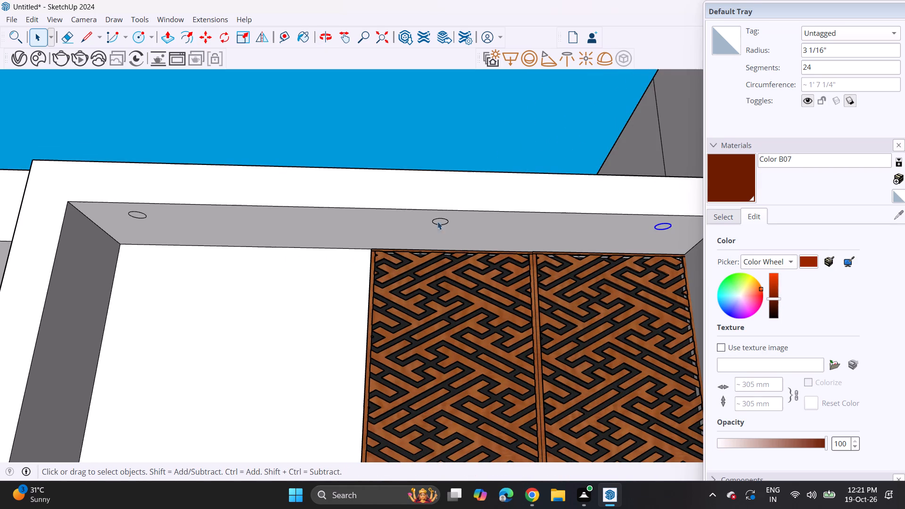
left_click(441, 217)
scroll(440, 221, "up", 2)
key("m")
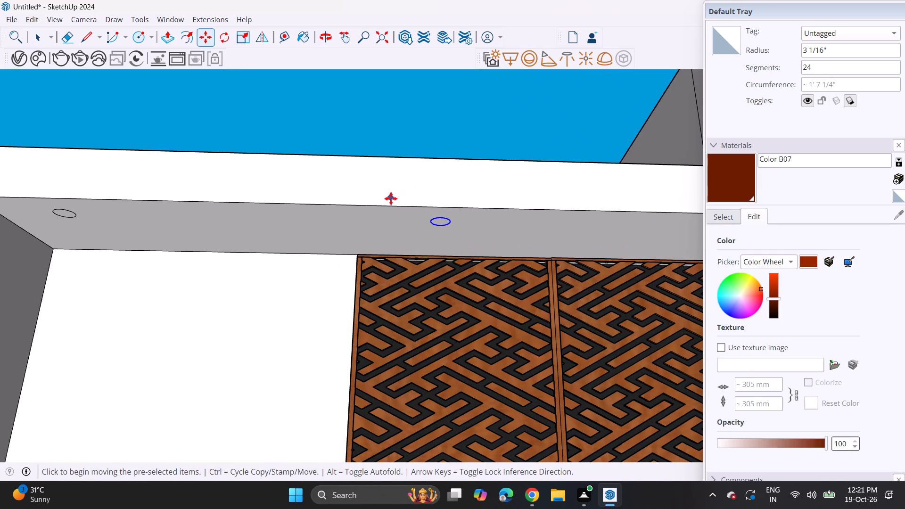
left_click(444, 209)
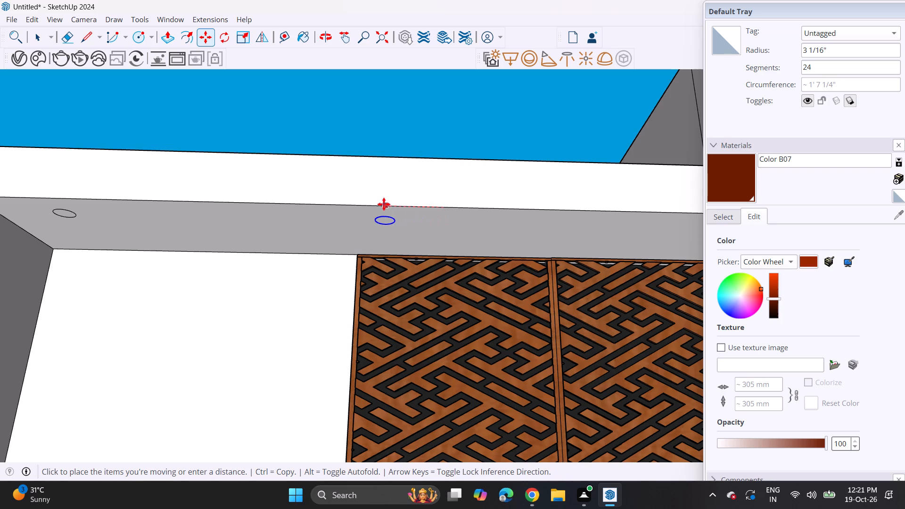
left_click(395, 206)
key("space")
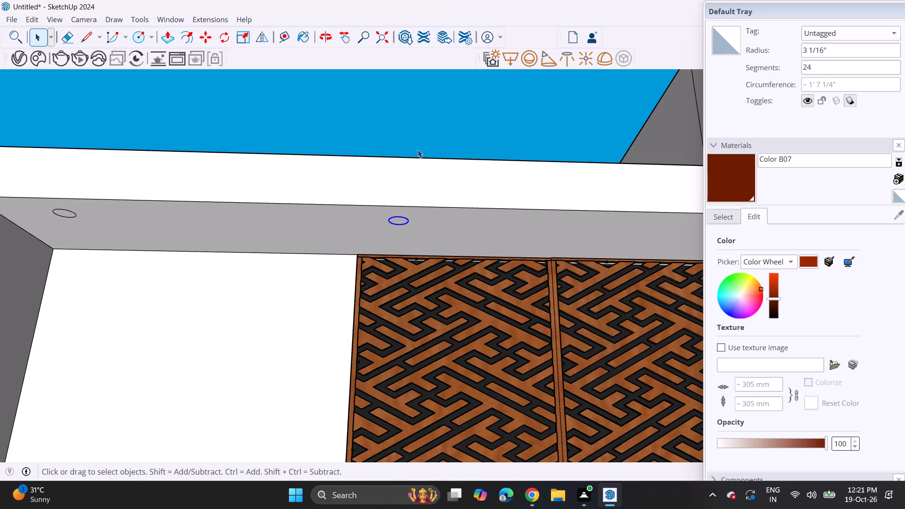
left_click(418, 149)
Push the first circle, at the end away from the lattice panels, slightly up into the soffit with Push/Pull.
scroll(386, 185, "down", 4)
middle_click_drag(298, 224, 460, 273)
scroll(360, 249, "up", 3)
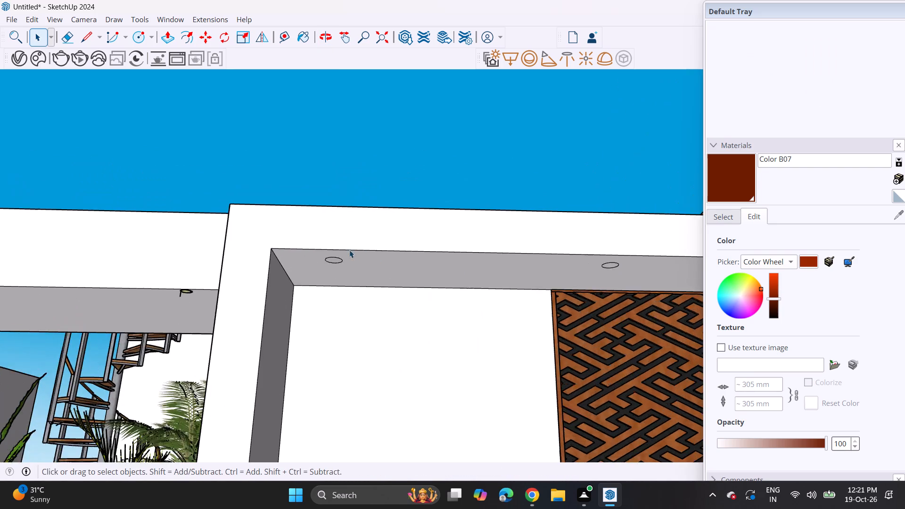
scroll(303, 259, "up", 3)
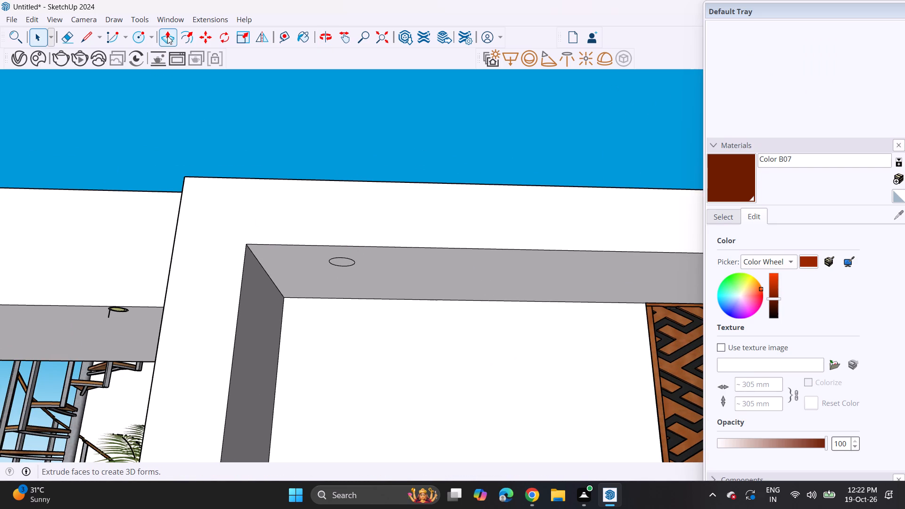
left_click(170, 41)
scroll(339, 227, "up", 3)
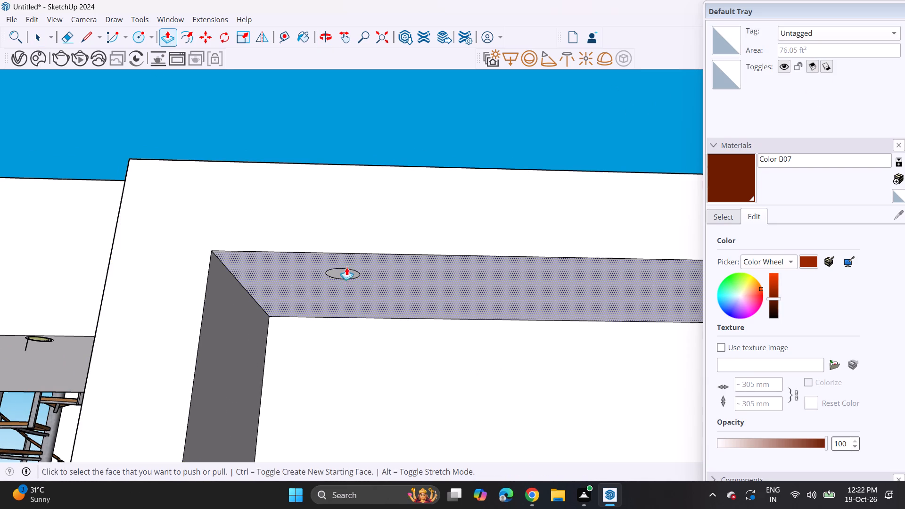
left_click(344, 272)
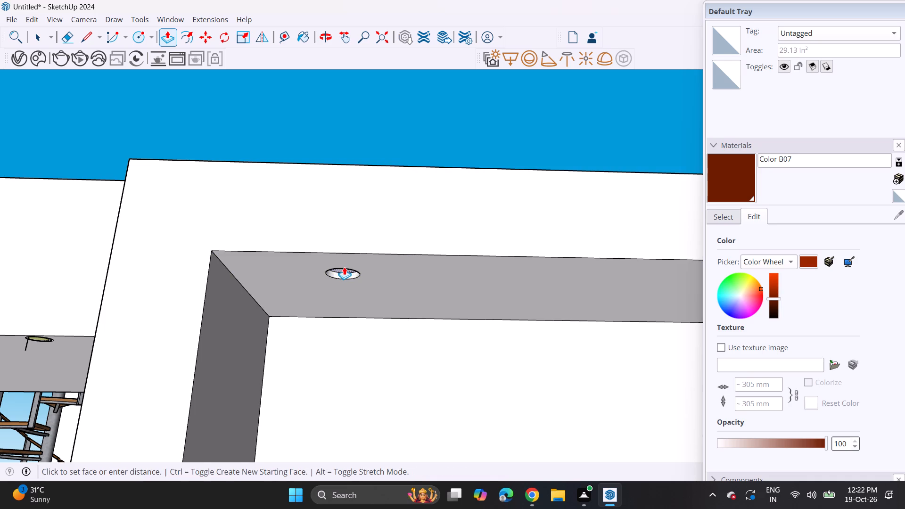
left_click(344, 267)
Push the middle circle above the first lattice panel slightly up into the soffit as a shallow recess.
scroll(346, 301, "down", 4)
middle_click_drag(448, 319, 133, 312)
scroll(410, 270, "up", 2)
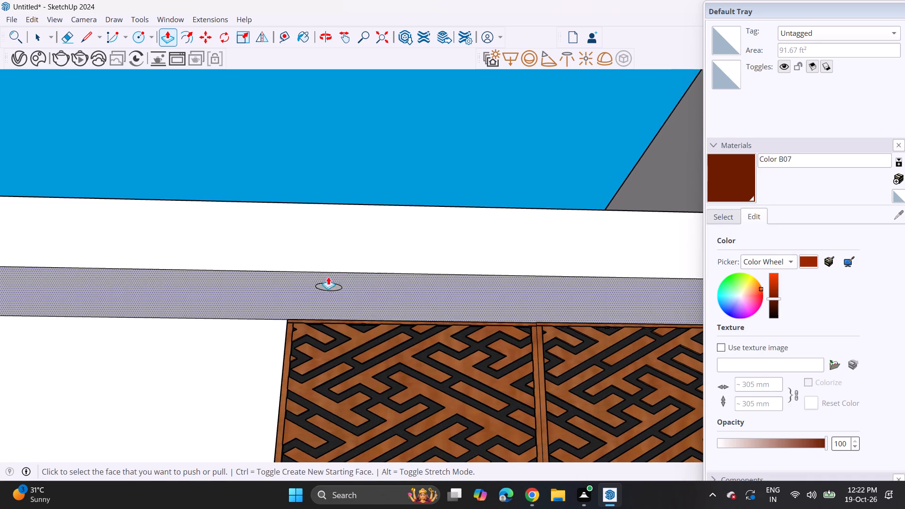
left_click(326, 284)
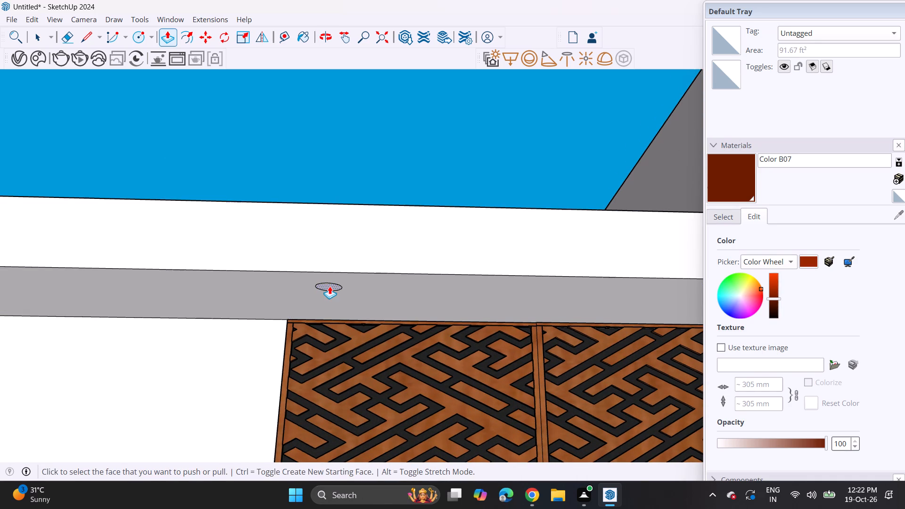
key("ctrl+z")
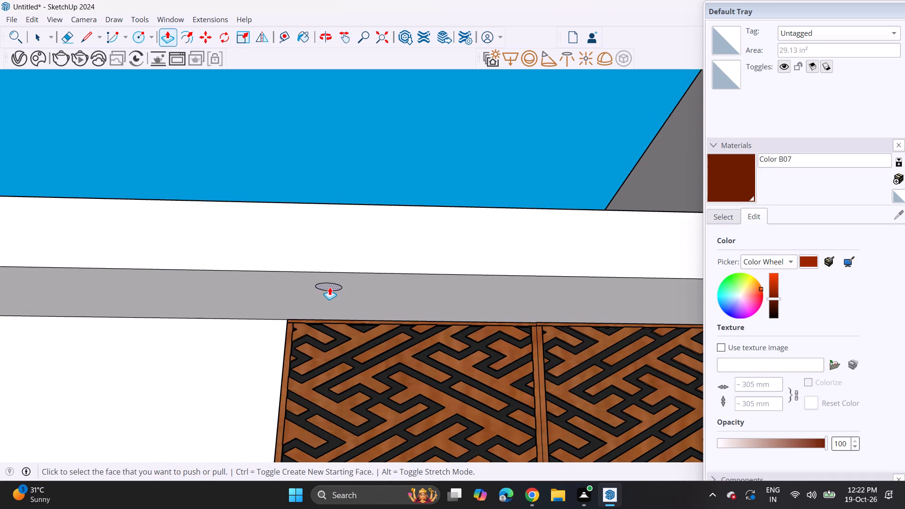
left_click(329, 287)
scroll(341, 287, "up", 4)
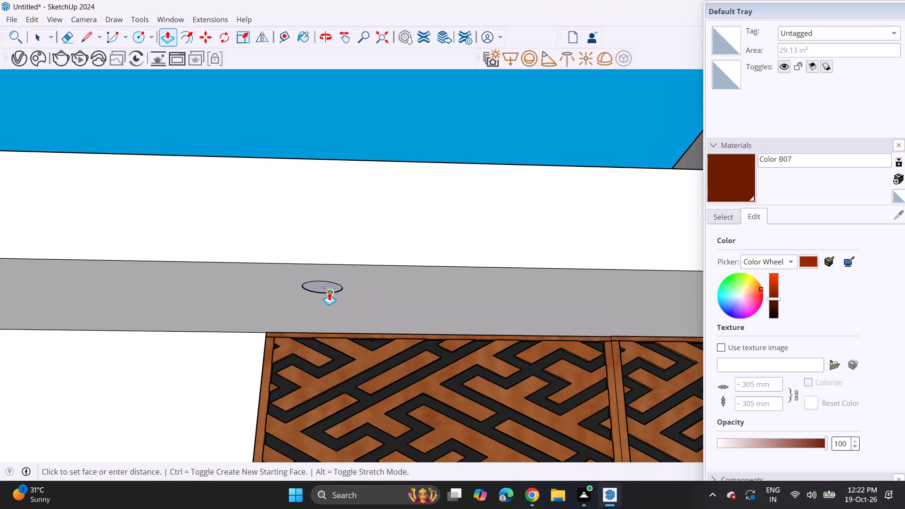
scroll(329, 292, "up", 4)
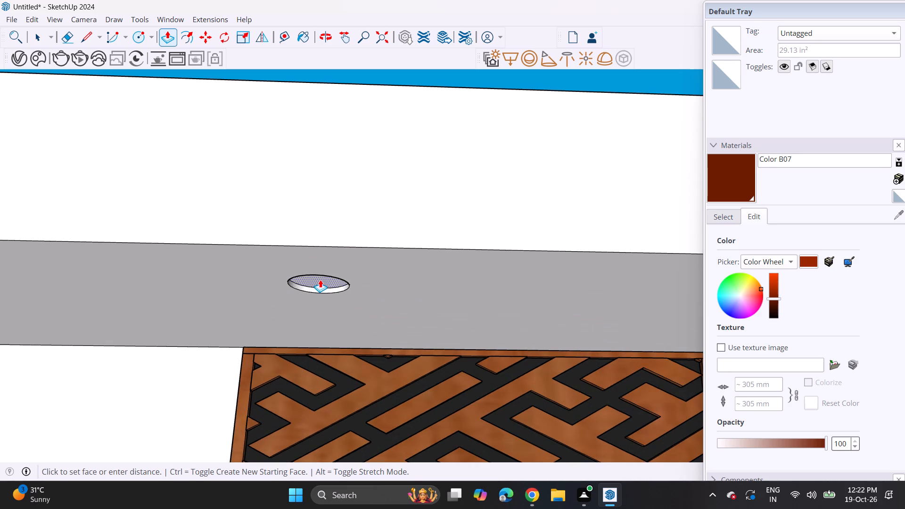
left_click(321, 277)
Recess the circle near the opening's far end to the same depth as the middle one.
scroll(330, 305, "down", 4)
middle_click_drag(392, 278, 14, 273, "shift")
double_click(633, 298)
scroll(456, 328, "down", 3)
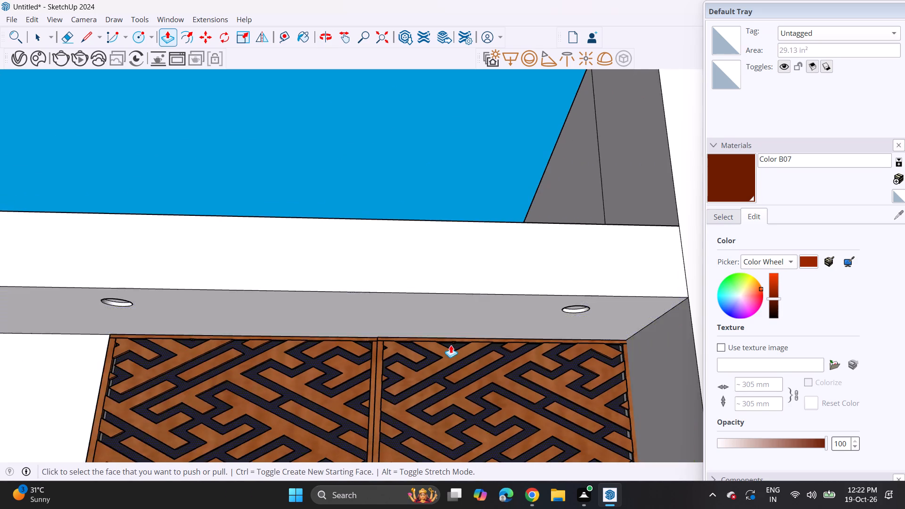
Import the pin+light model from the Downloads folder.
scroll(451, 345, "down", 8)
middle_click_drag(156, 321, 547, 337)
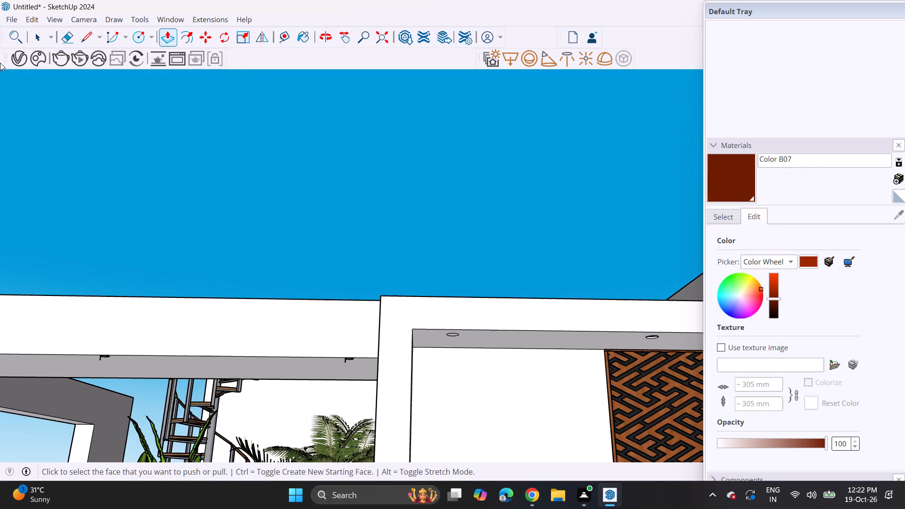
left_click(13, 18)
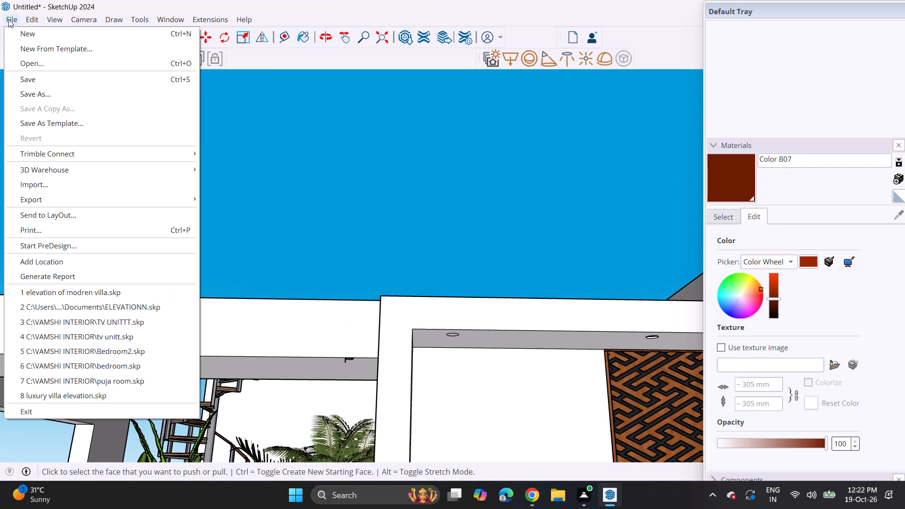
left_click(39, 181)
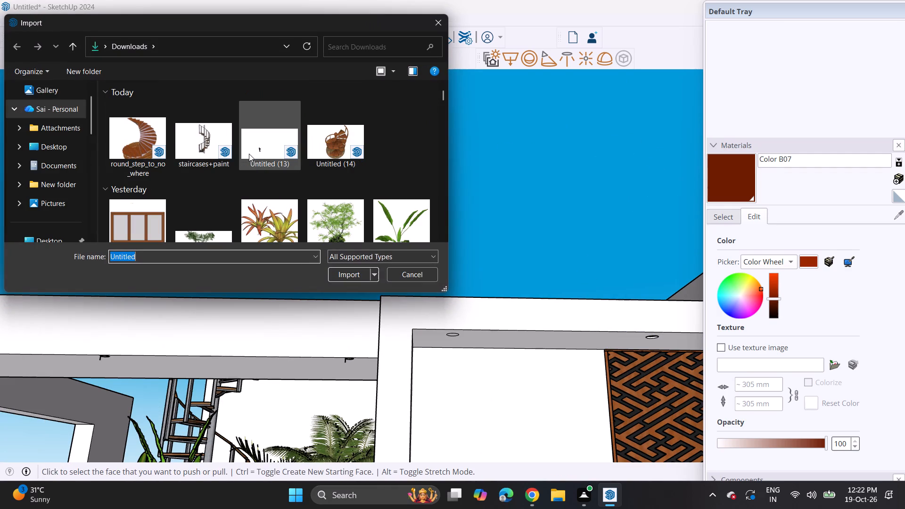
scroll(285, 166, "down", 5)
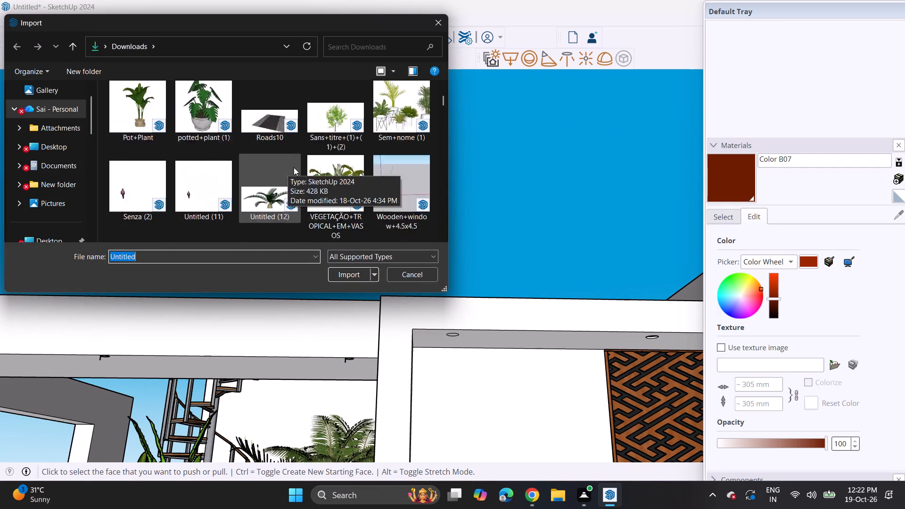
scroll(294, 167, "down", 11)
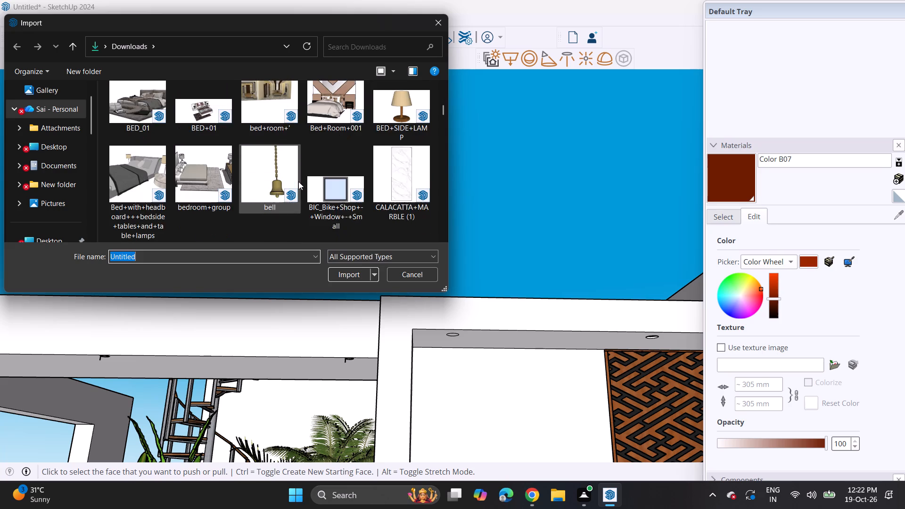
scroll(307, 174, "down", 5)
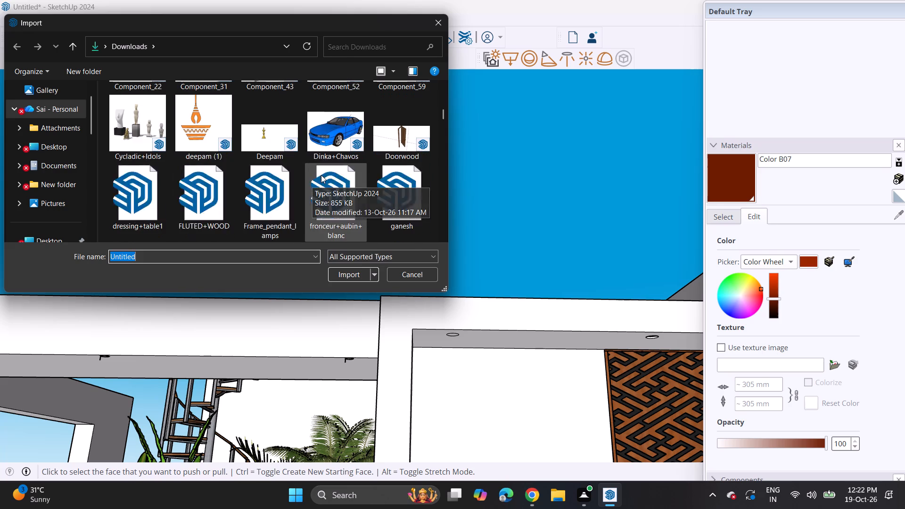
scroll(321, 175, "down", 5)
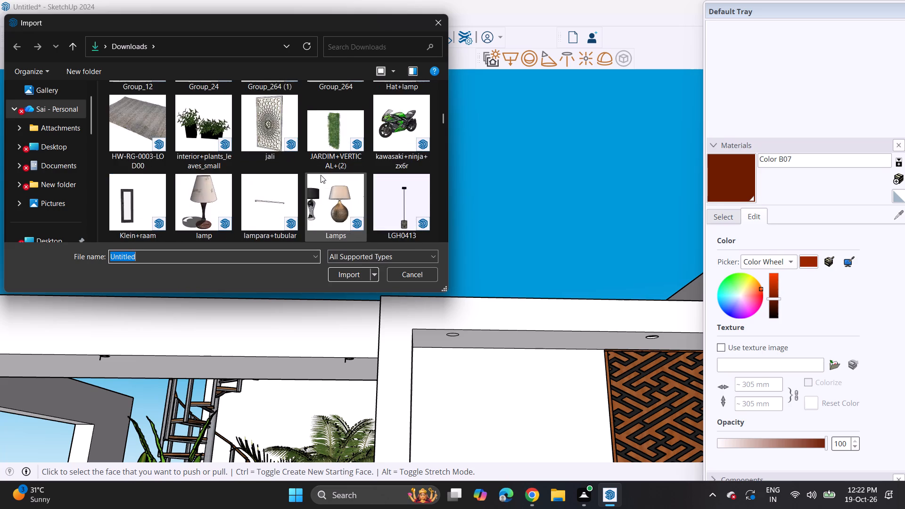
scroll(321, 175, "down", 5)
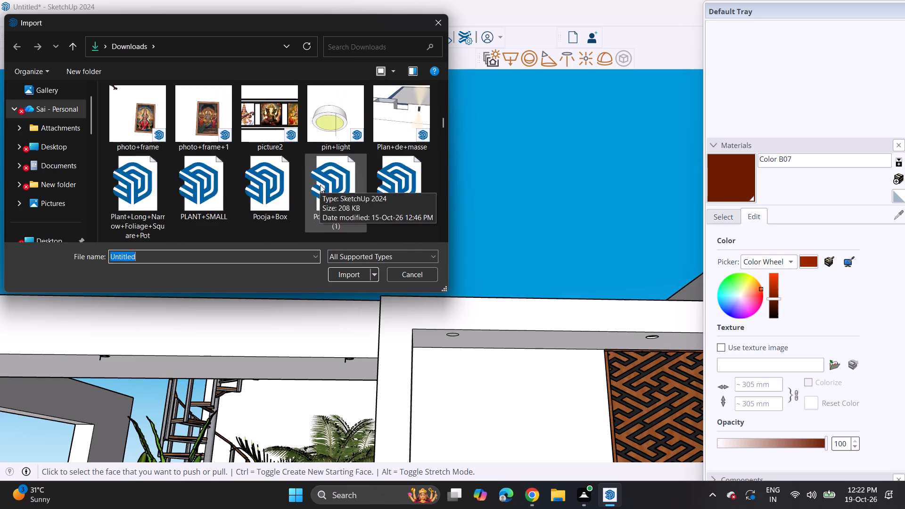
left_click(315, 97)
left_click(340, 269)
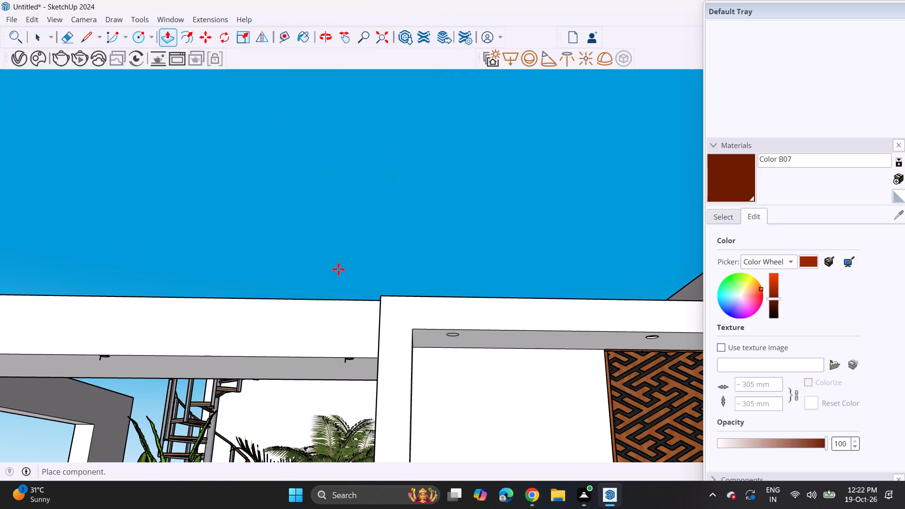
Place the imported pin light at the roof edge above the framed opening.
scroll(454, 334, "up", 15)
middle_click_drag(452, 342, 438, 293)
scroll(445, 326, "down", 15)
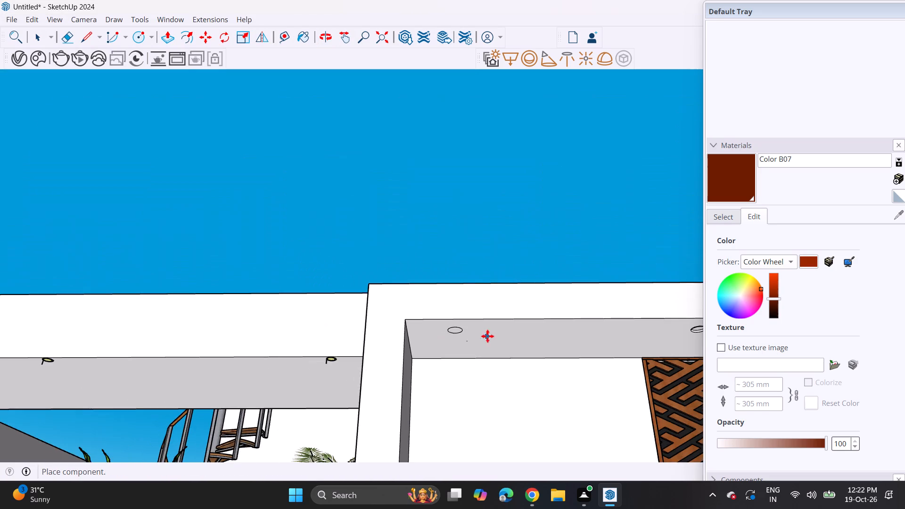
scroll(432, 327, "up", 4)
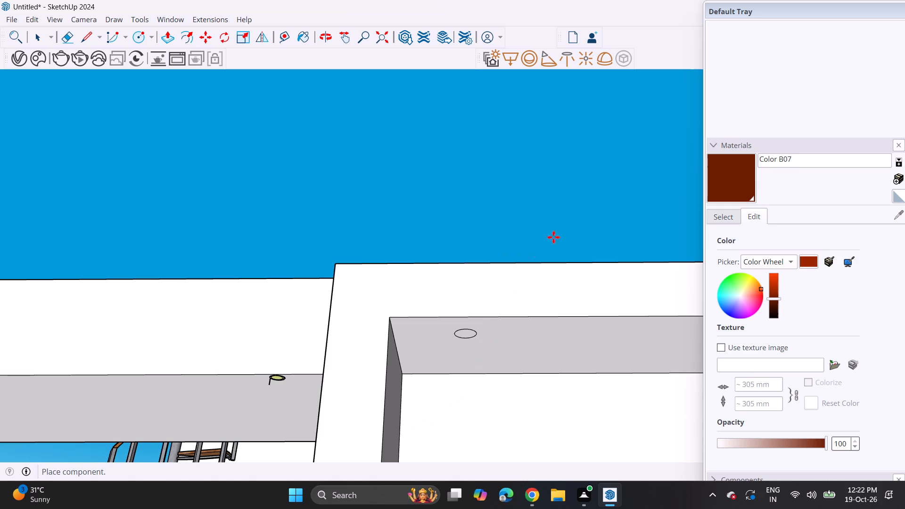
middle_click_drag(486, 224, 489, 371)
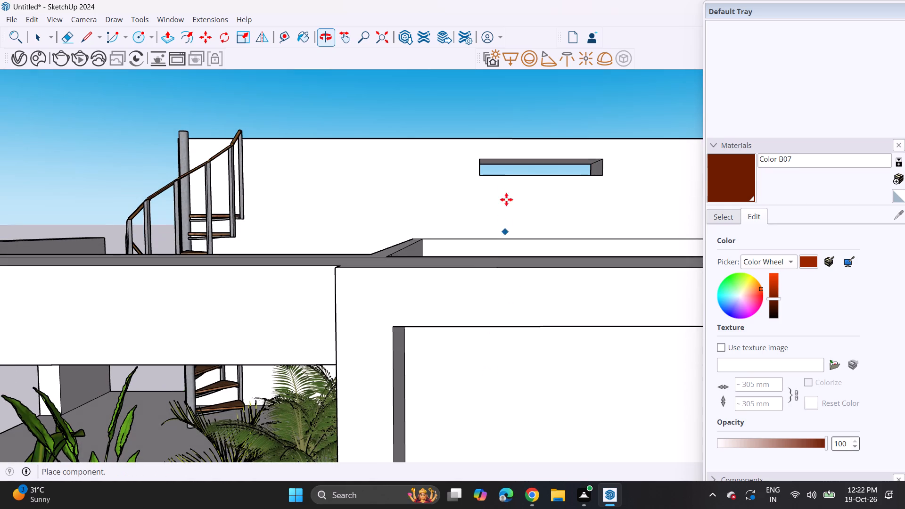
left_click(502, 273)
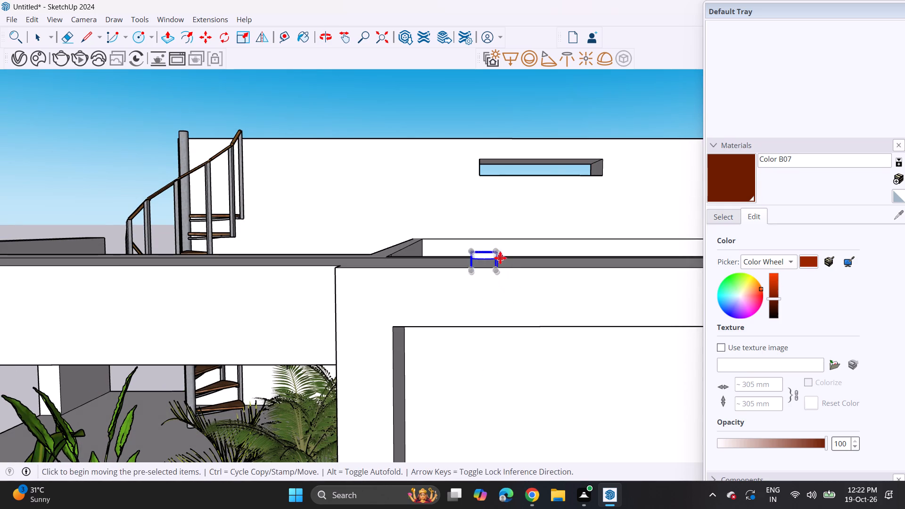
Move the pin light down to the first circular recess in the soffit, away from the lattice panels.
left_click(499, 254)
middle_click_drag(498, 321, 499, 191)
scroll(472, 303, "up", 3)
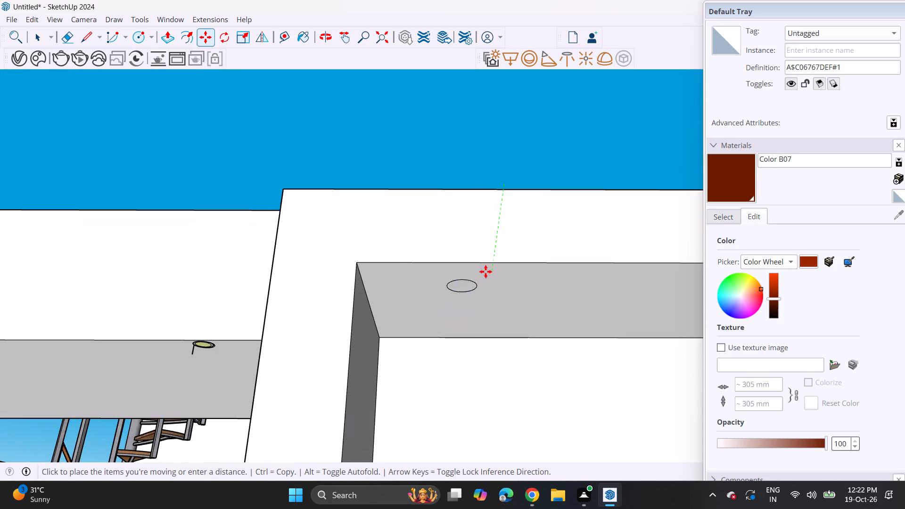
scroll(480, 278, "up", 7)
middle_click_drag(477, 286, 471, 317)
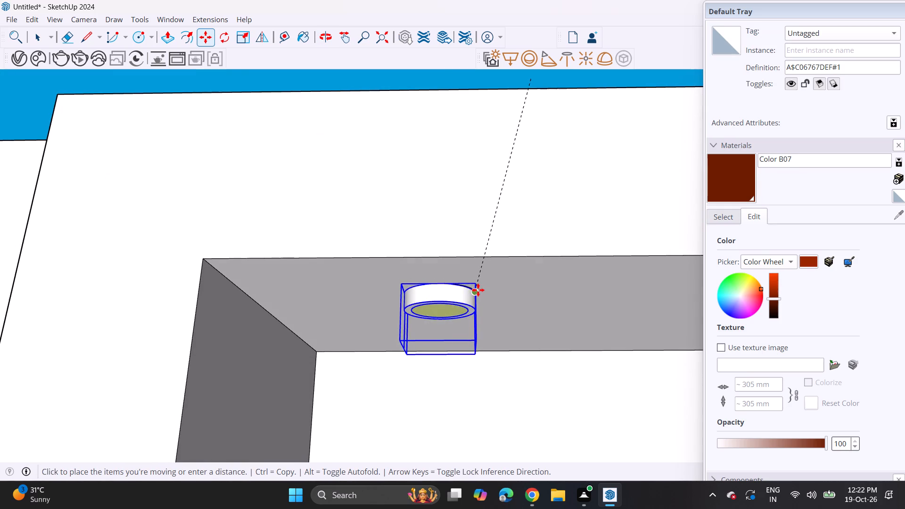
left_click(478, 285)
Raise the pin light vertically into the first recess, leaving only its rim just below the soffit.
middle_click_drag(485, 271, 416, 303)
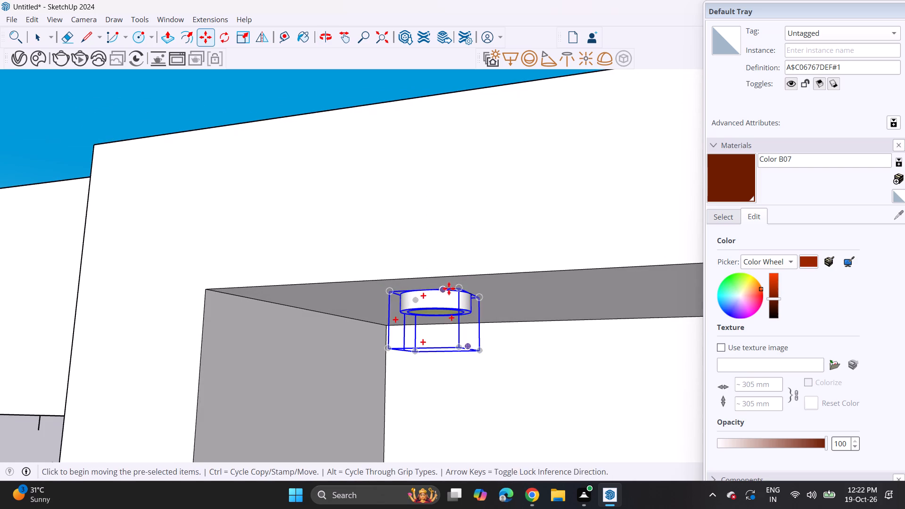
left_click(457, 287)
middle_click_drag(462, 276, 574, 283)
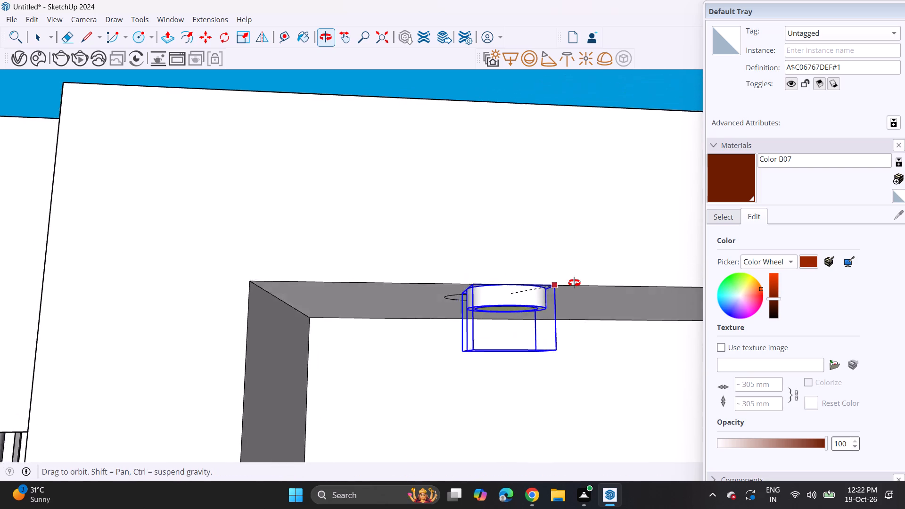
middle_click_drag(574, 283, 544, 290)
middle_click_drag(509, 284, 485, 313)
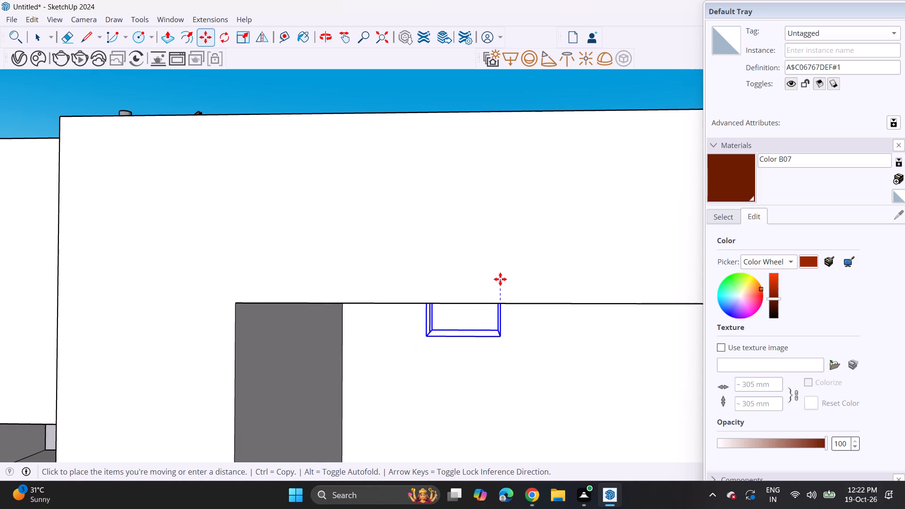
left_click(500, 285)
Copy the pin light along the red axis to the middle recess above the first lattice panel.
middle_click_drag(498, 295, 504, 186)
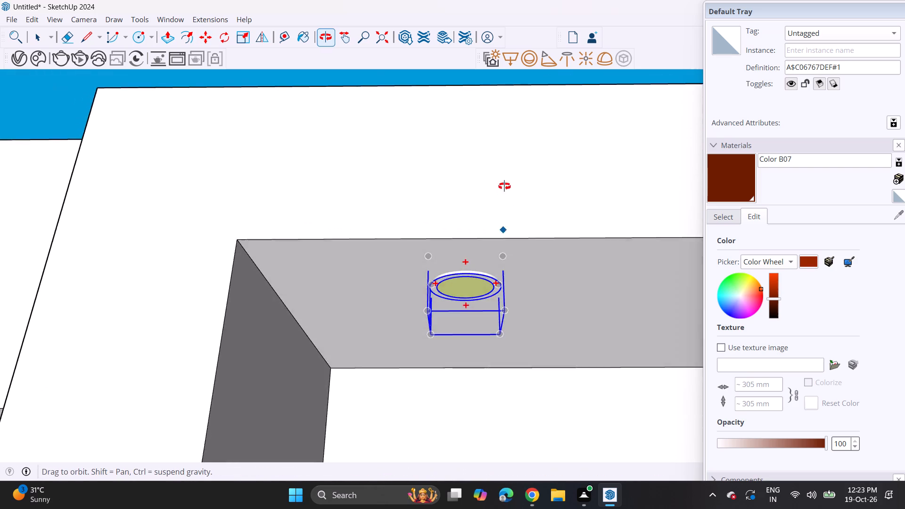
middle_click_drag(504, 186, 501, 180)
middle_click_drag(501, 192, 492, 275)
scroll(502, 192, "up", 1)
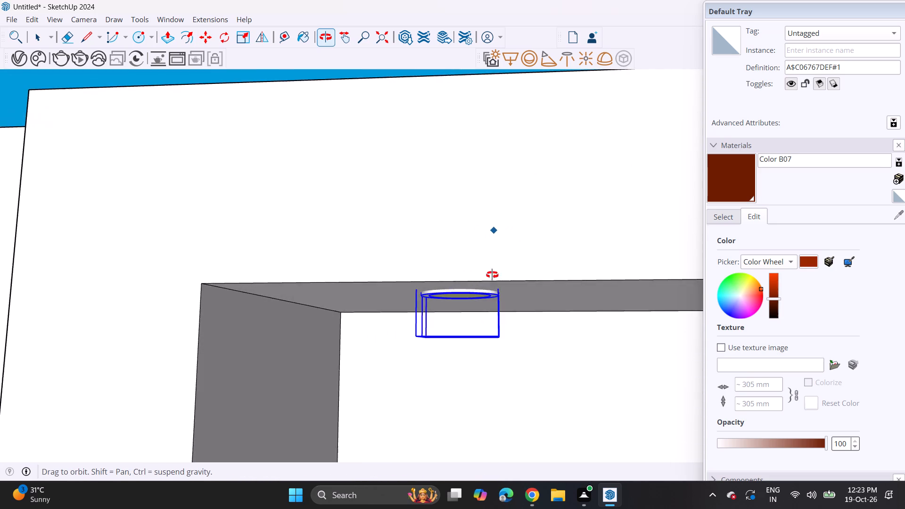
middle_click_drag(492, 275, 492, 271)
left_click(417, 272)
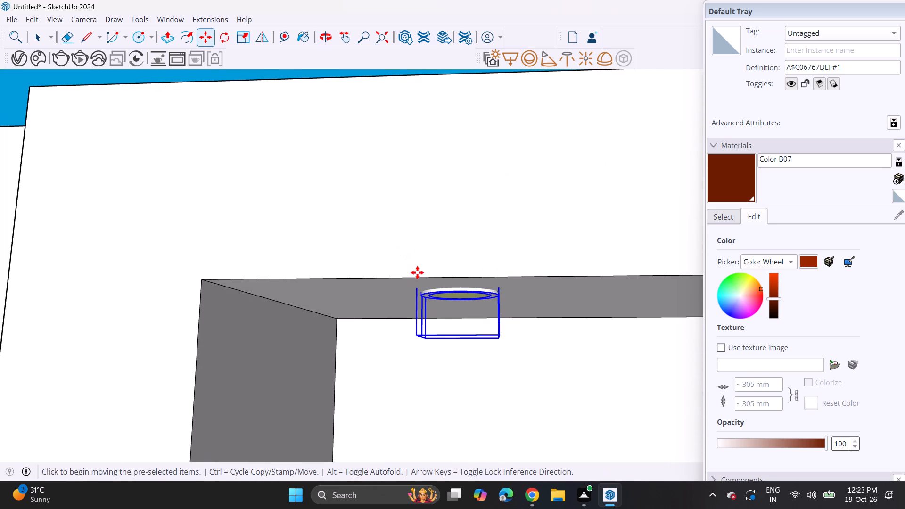
middle_click_drag(522, 270, 246, 296)
scroll(246, 296, "down", 3)
middle_click_drag(452, 298, 123, 238, "shift")
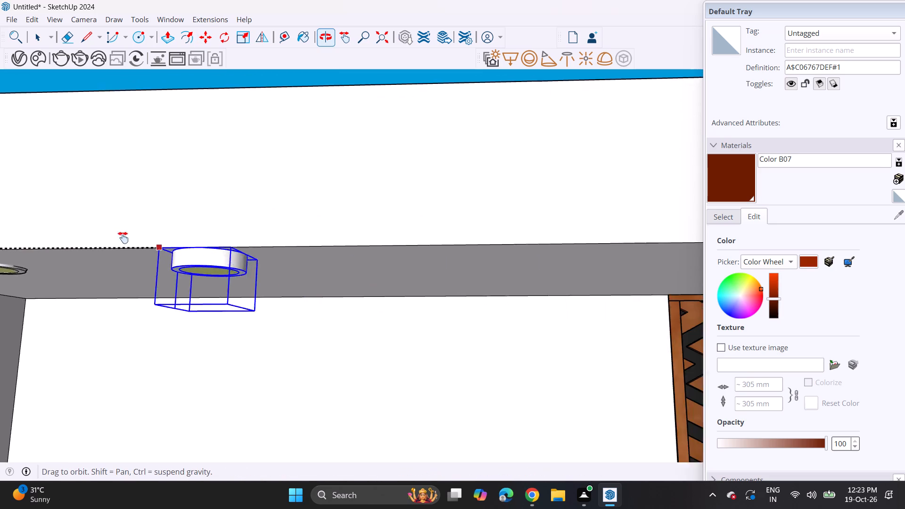
middle_click_drag(123, 238, 59, 227, "shift")
scroll(592, 225, "down", 8)
middle_click_drag(634, 210, 89, 206, "shift")
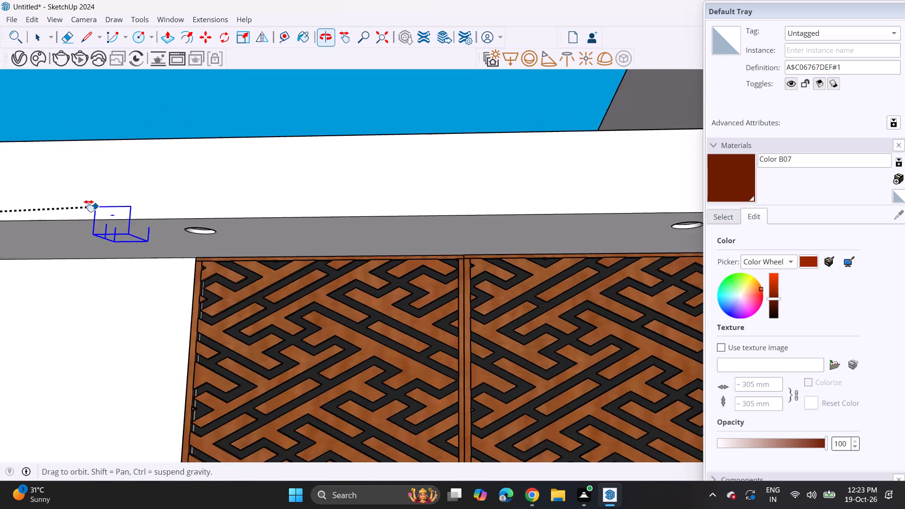
middle_click_drag(89, 206, 225, 236, "shift")
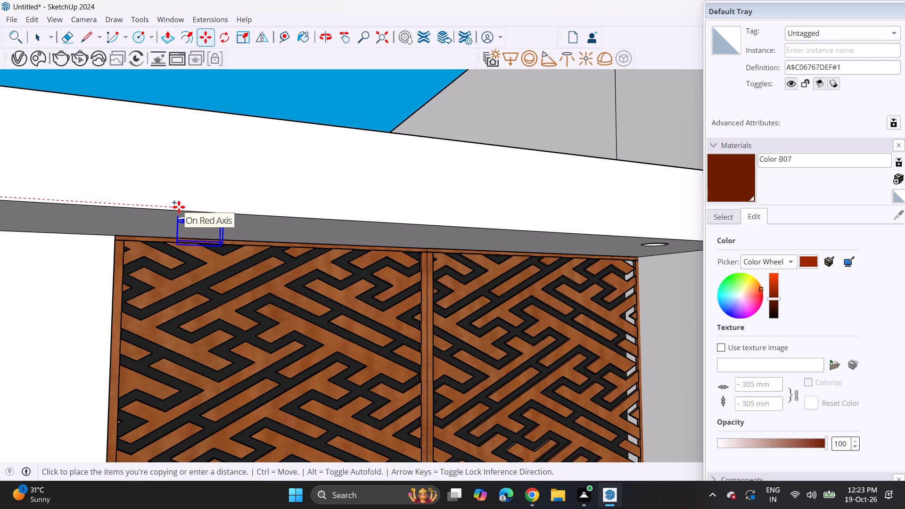
left_click(178, 207)
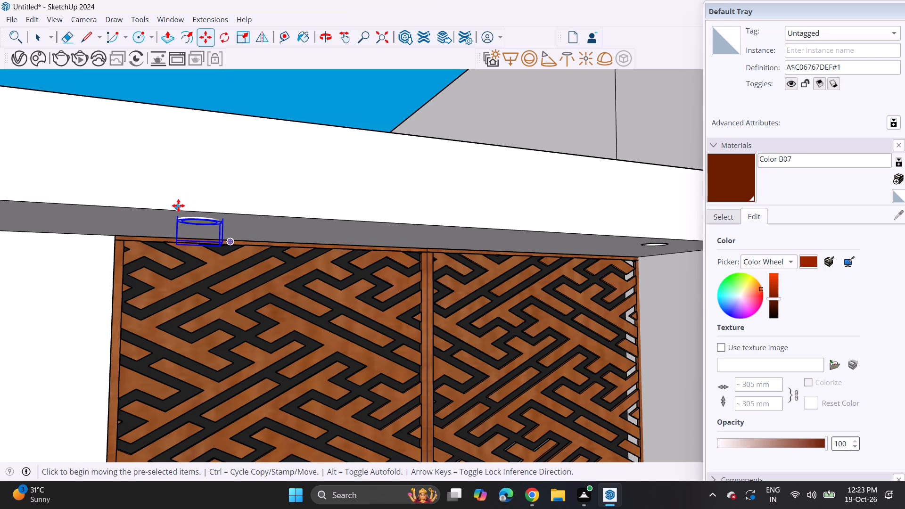
Copy the middle pin light along the red axis to the recess near the opening's far end, and clear the selection.
left_click(178, 205)
middle_click_drag(443, 213, 142, 222, "shift")
middle_click_drag(484, 230, 459, 223)
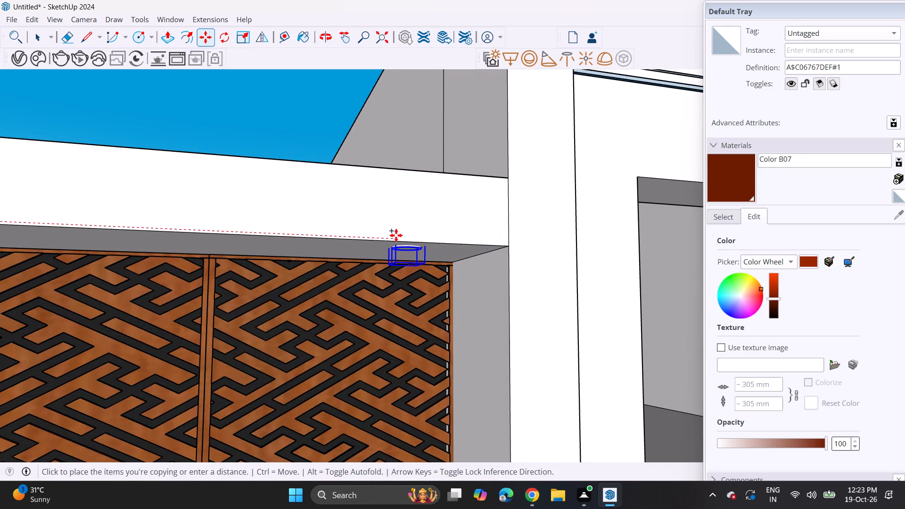
left_click(399, 236)
key("space")
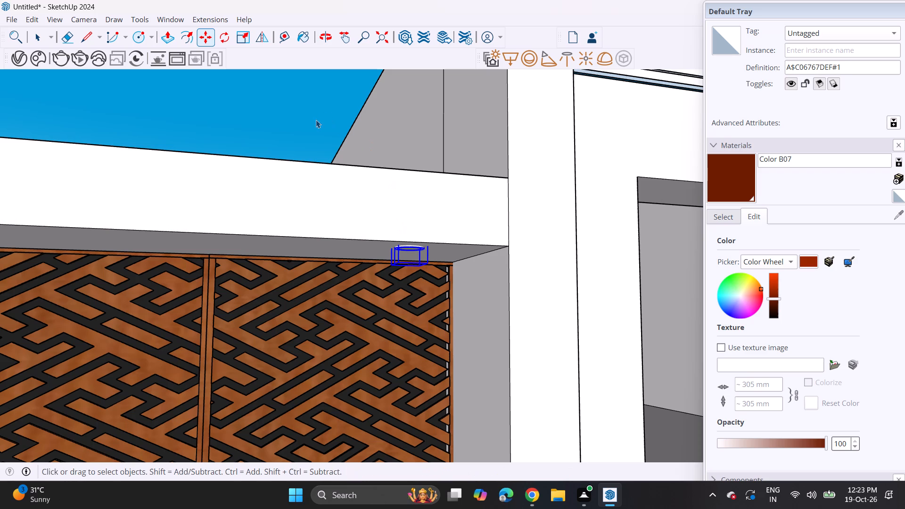
left_click(315, 120)
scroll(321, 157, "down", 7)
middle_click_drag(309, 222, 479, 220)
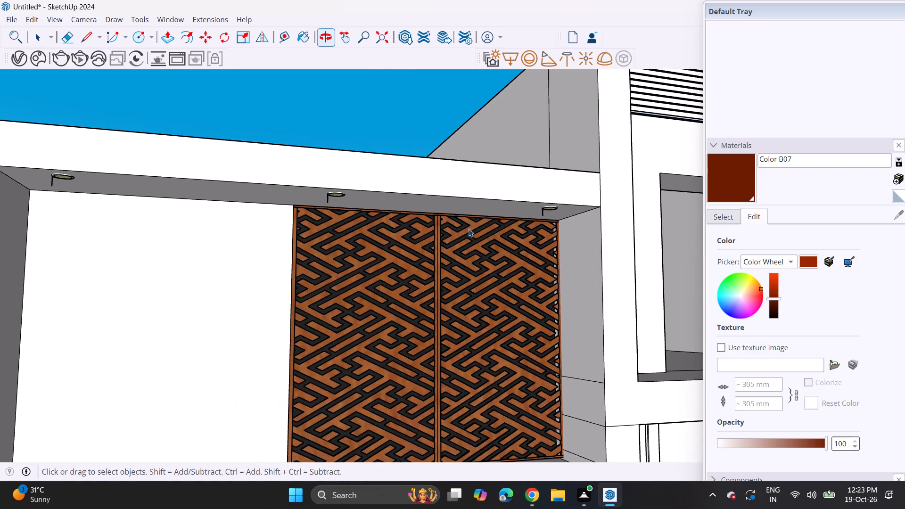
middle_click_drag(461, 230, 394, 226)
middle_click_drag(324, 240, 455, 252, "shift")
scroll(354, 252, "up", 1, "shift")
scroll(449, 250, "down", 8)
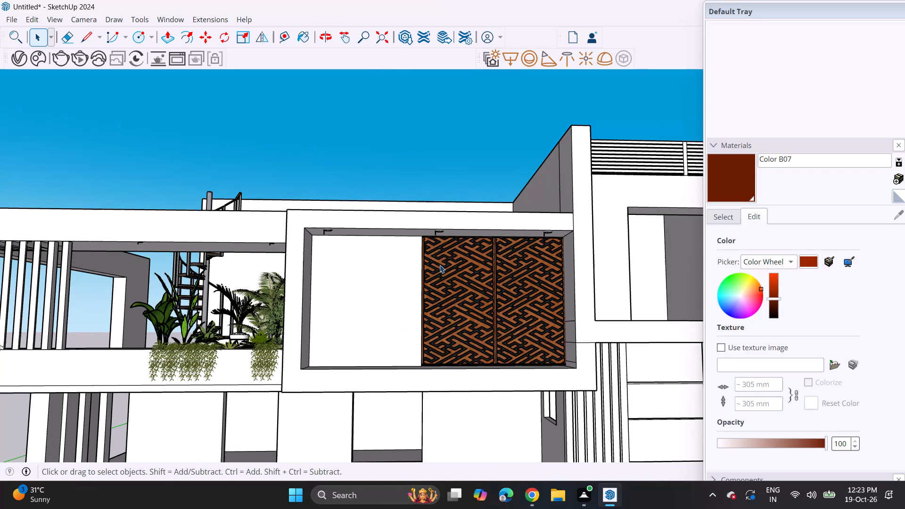
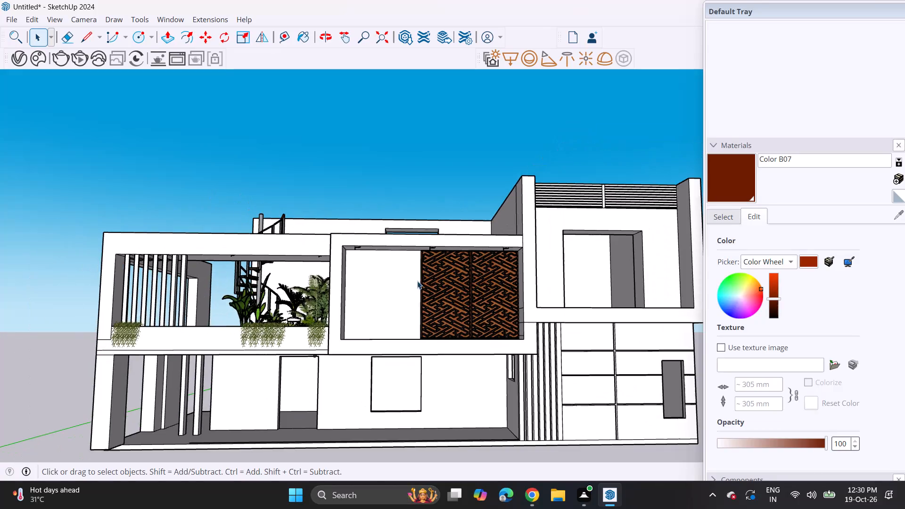
Import the 3+door model from Downloads and place it on the ground-floor front wall beside the window opening.
scroll(415, 277, "down", 2)
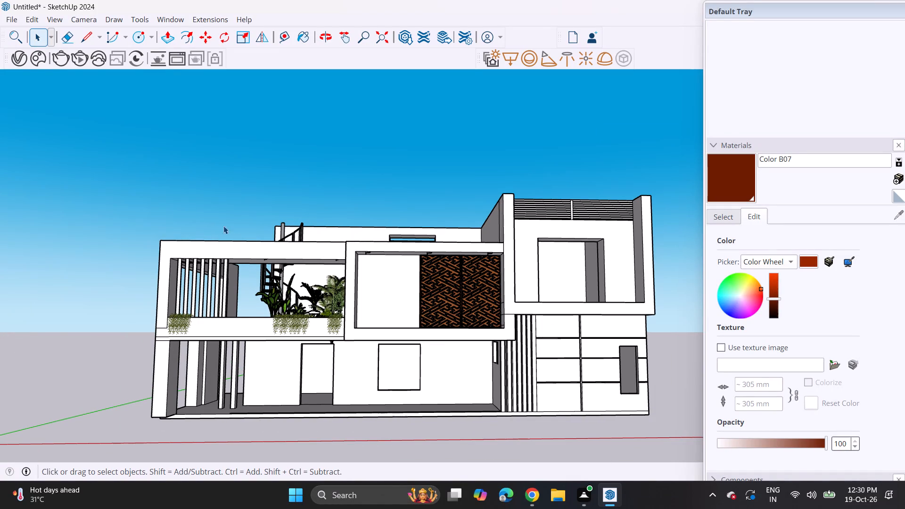
left_click(6, 22)
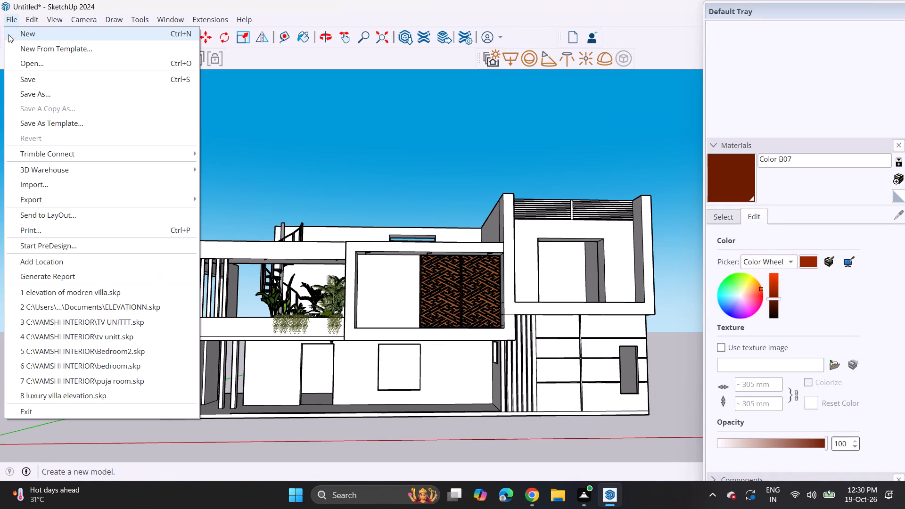
left_click(38, 183)
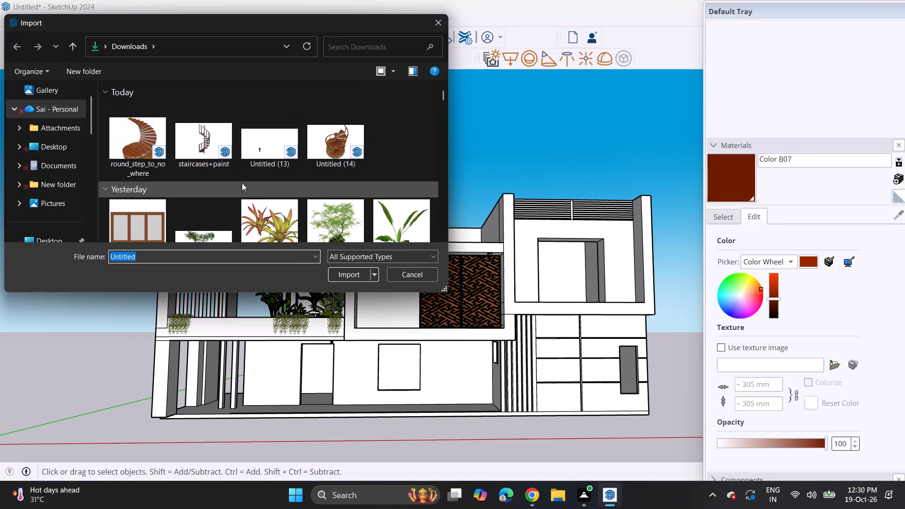
scroll(242, 185, "down", 2)
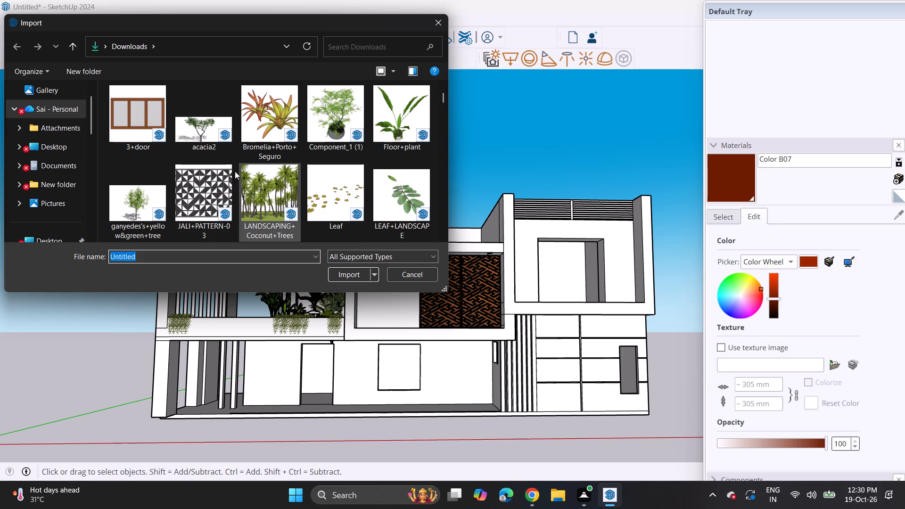
left_click(140, 132)
left_click(337, 273)
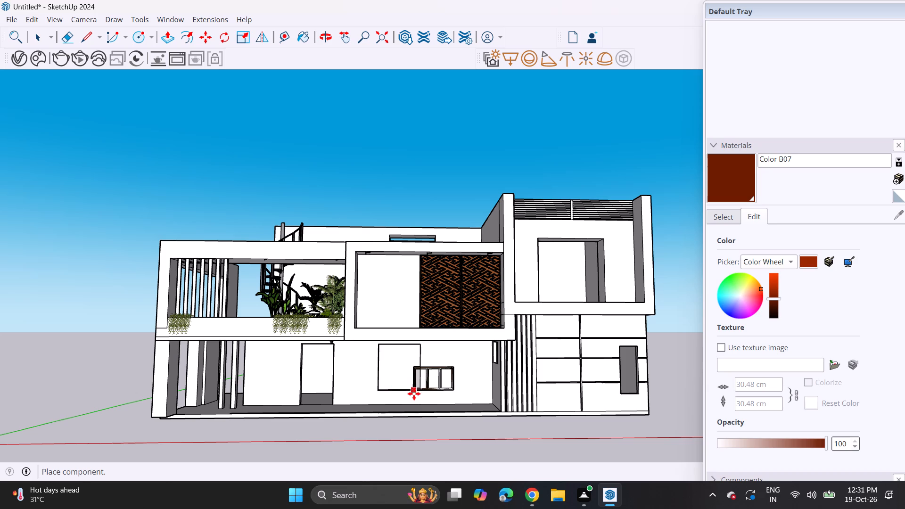
left_click(414, 394)
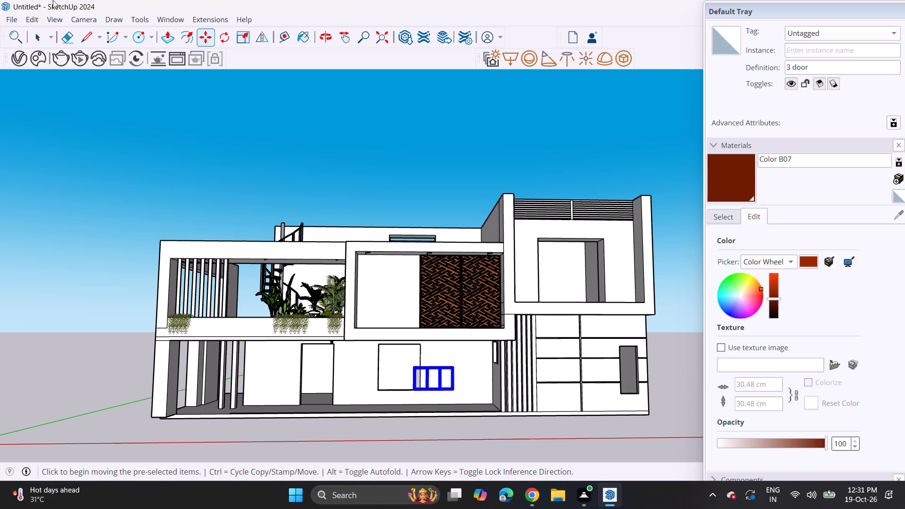
Import the panneau+shadow+blanc+bourdon+naturel curtain and place it at the ground-floor window opening, then clear the selection.
left_click(10, 22)
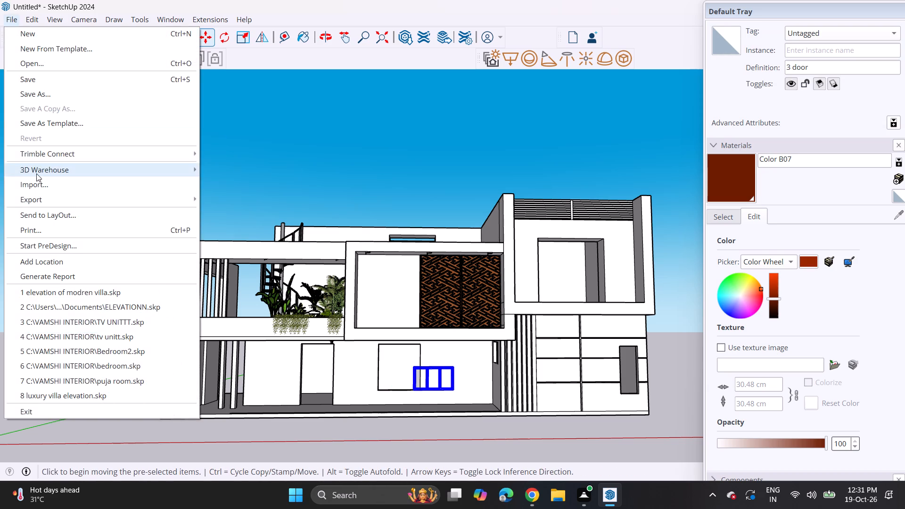
left_click(39, 181)
scroll(186, 165, "down", 9)
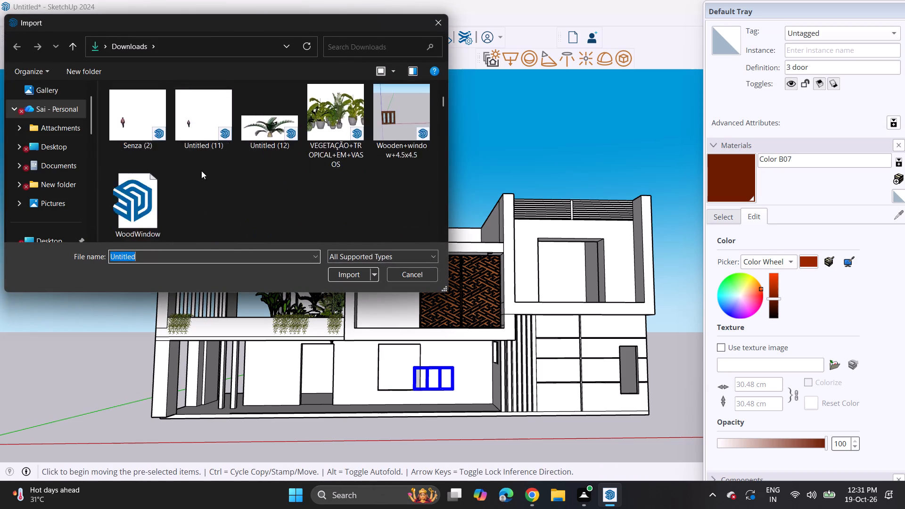
scroll(219, 155, "down", 13)
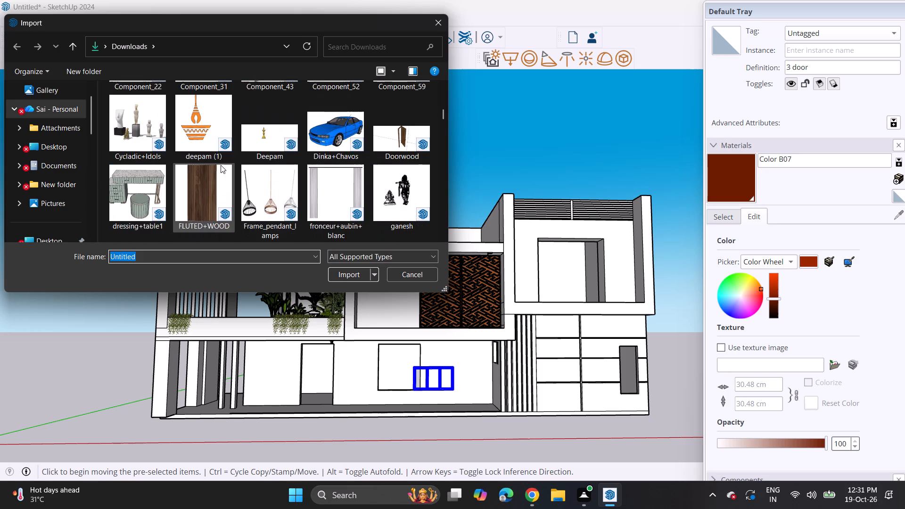
scroll(221, 165, "down", 8)
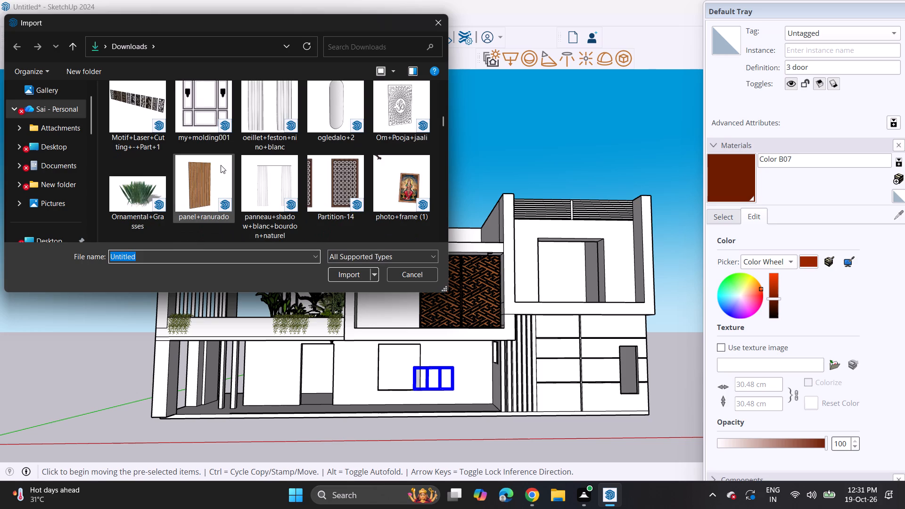
left_click(258, 180)
left_click(342, 278)
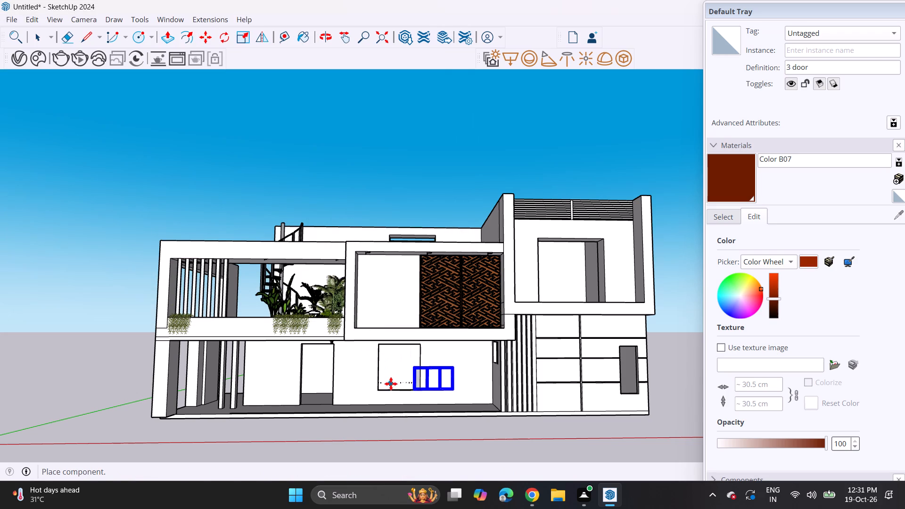
left_click(397, 394)
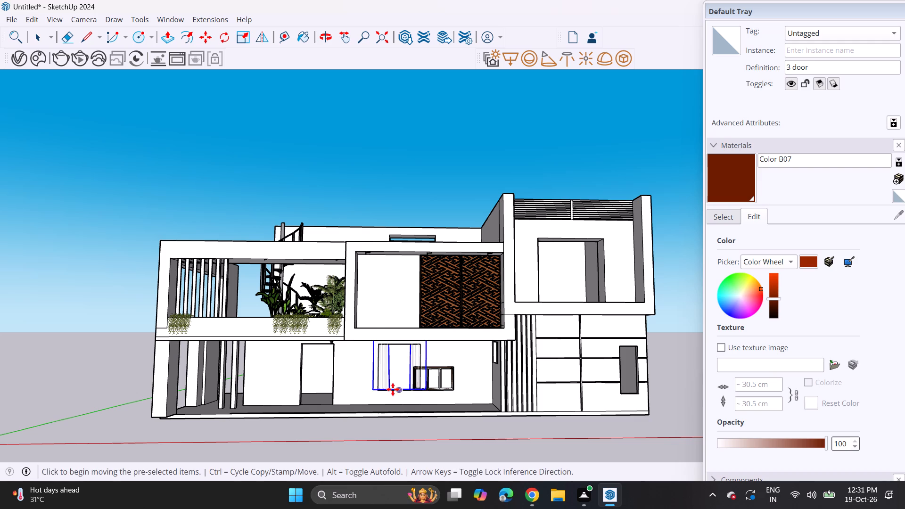
key("space")
left_click(419, 181)
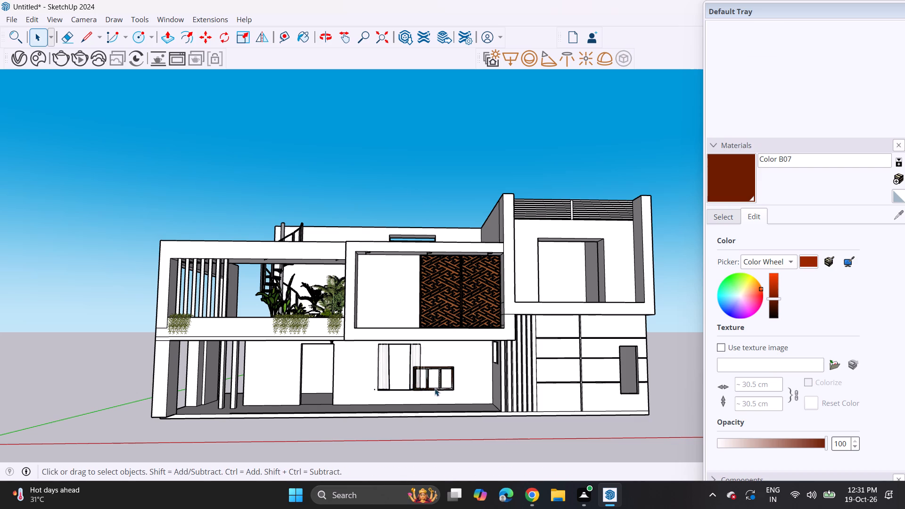
Move the curtain back into the ground-floor window opening so it hangs behind the wall face.
left_click(435, 388)
middle_click_drag(384, 378, 490, 426)
scroll(348, 374, "up", 10)
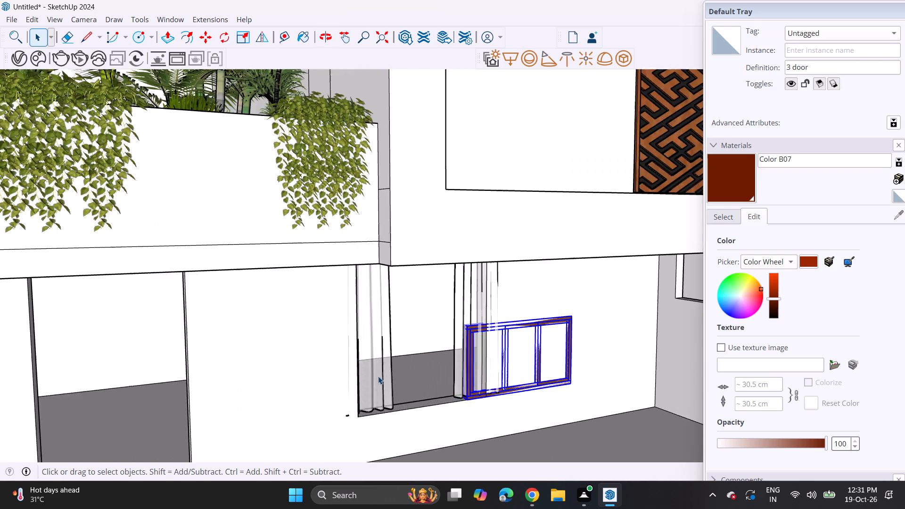
scroll(378, 376, "up", 6)
left_click(373, 381)
key("m")
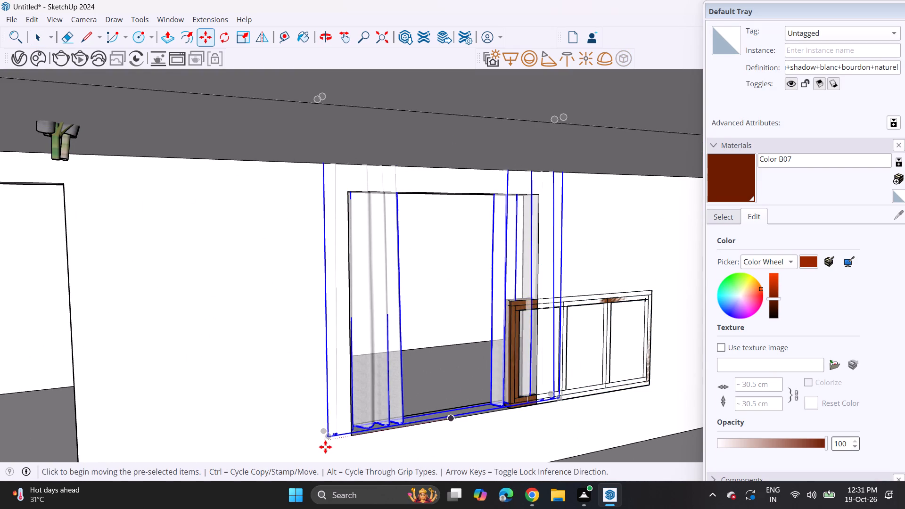
left_click(326, 443)
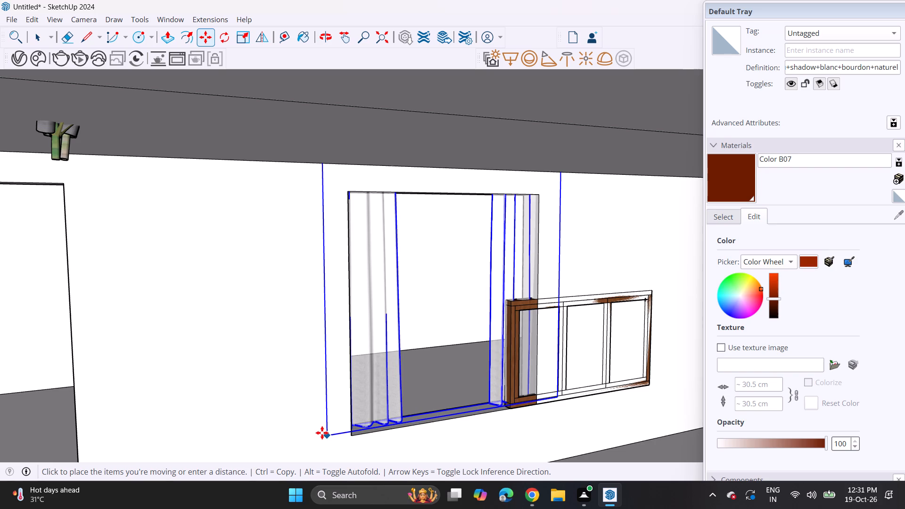
left_click(322, 428)
key("space")
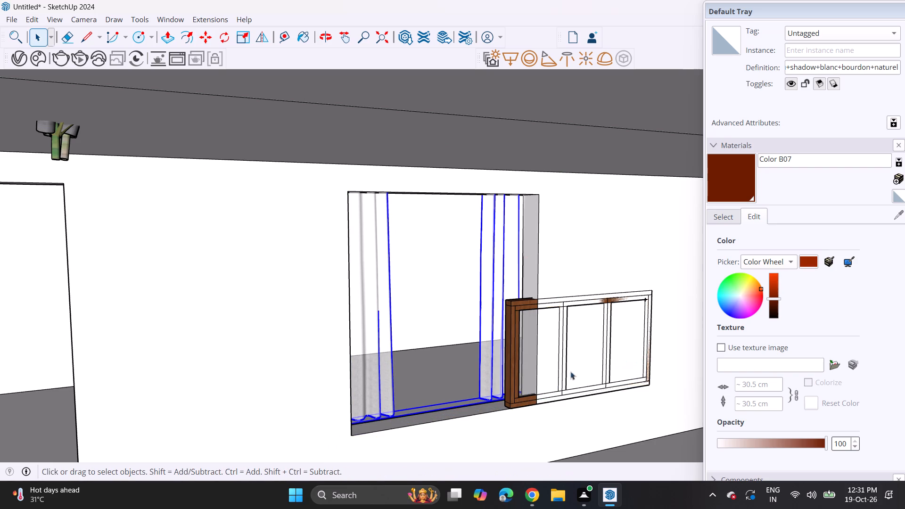
Move the three-panel wooden frame so its upper corner meets the upper corner of the window opening, in front of the curtain.
left_click(560, 374)
key("m")
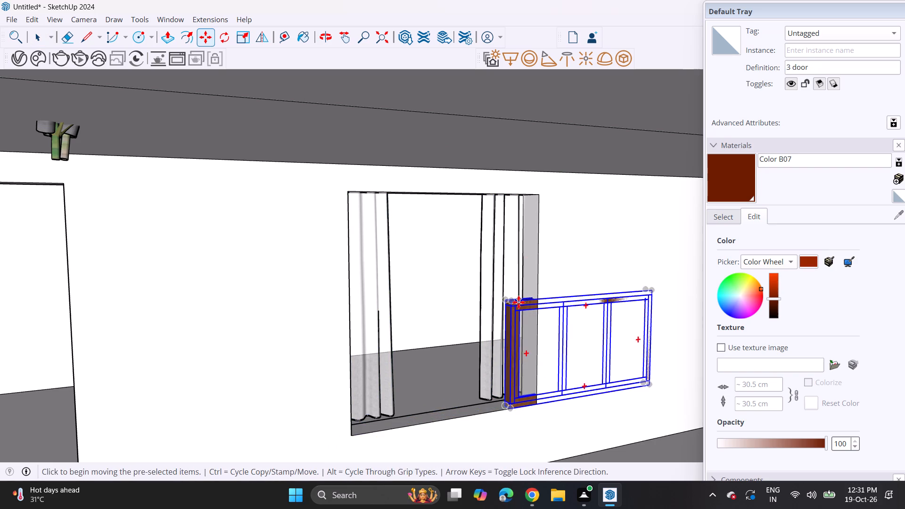
left_click_drag(510, 303, 511, 298)
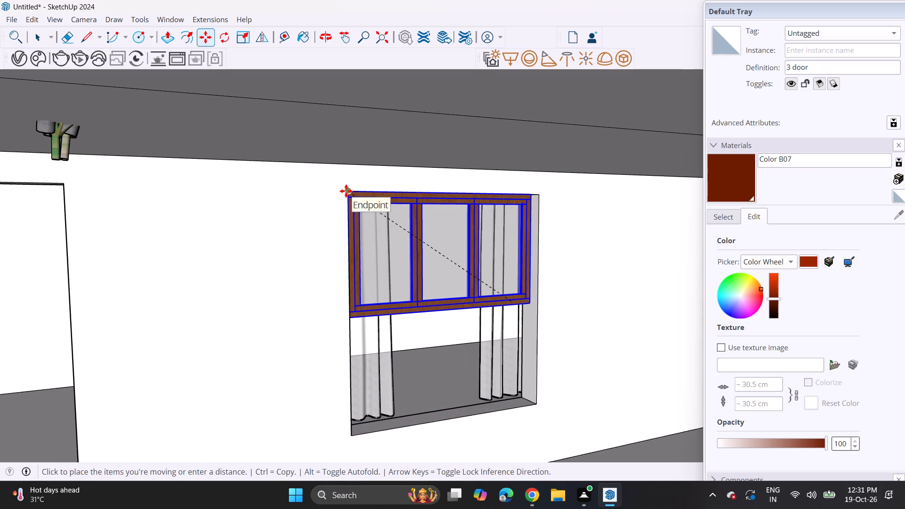
left_click(346, 191)
middle_click_drag(447, 229, 257, 207)
middle_click(264, 205)
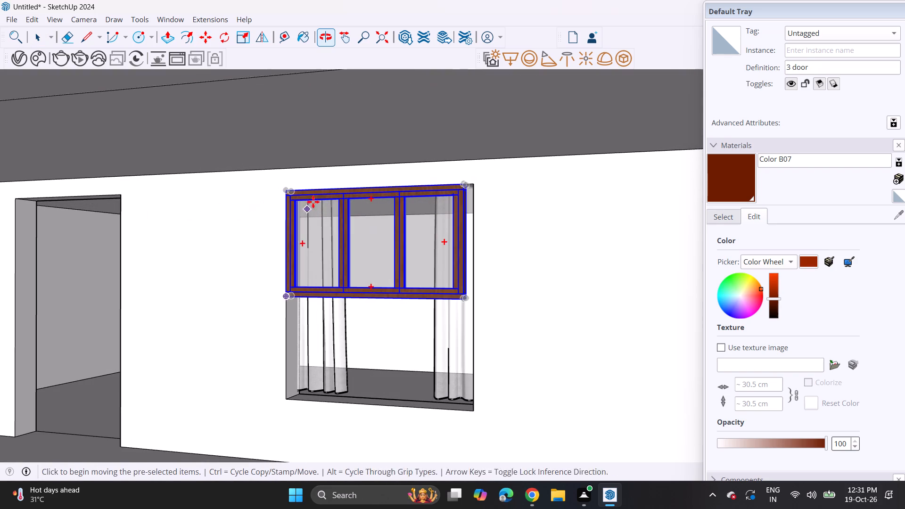
Scale the three-panel frame along its width and downward to fill the window opening, and deselect it.
left_click(247, 34)
left_click(469, 243)
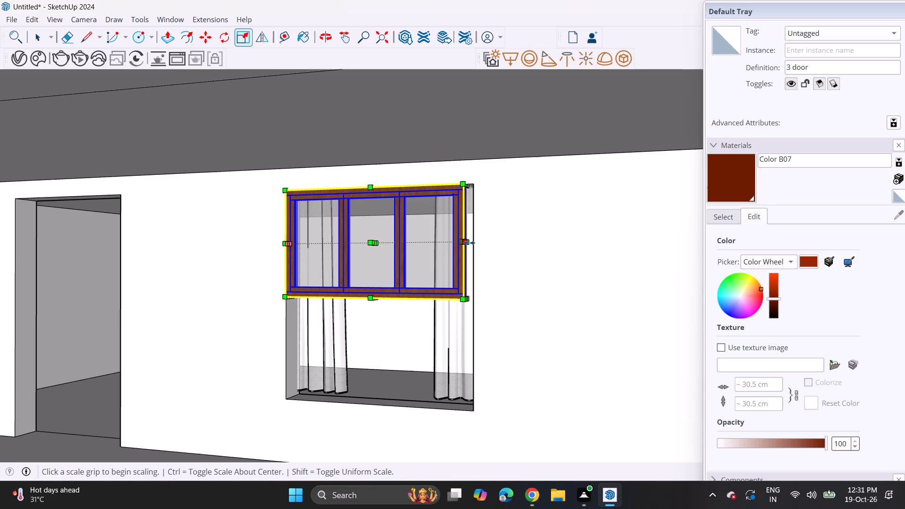
left_click(474, 244)
middle_click_drag(416, 276, 437, 213)
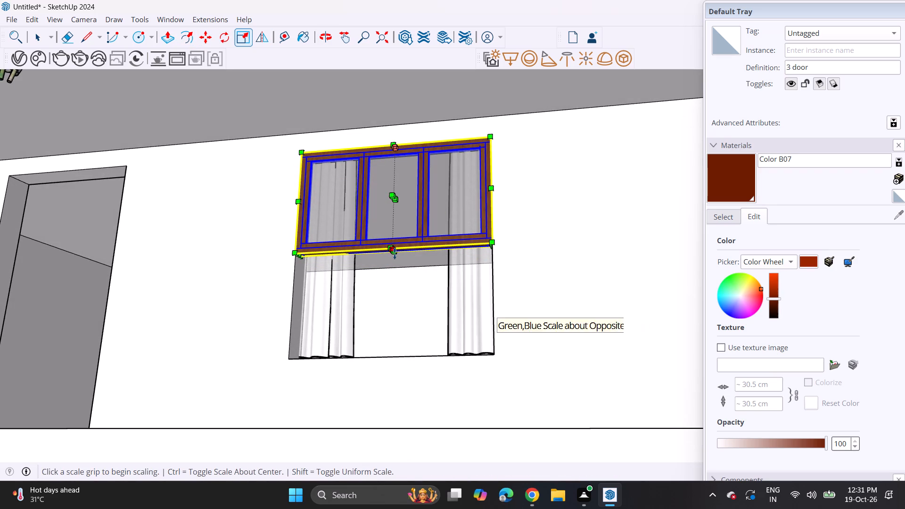
left_click(395, 254)
left_click(400, 371)
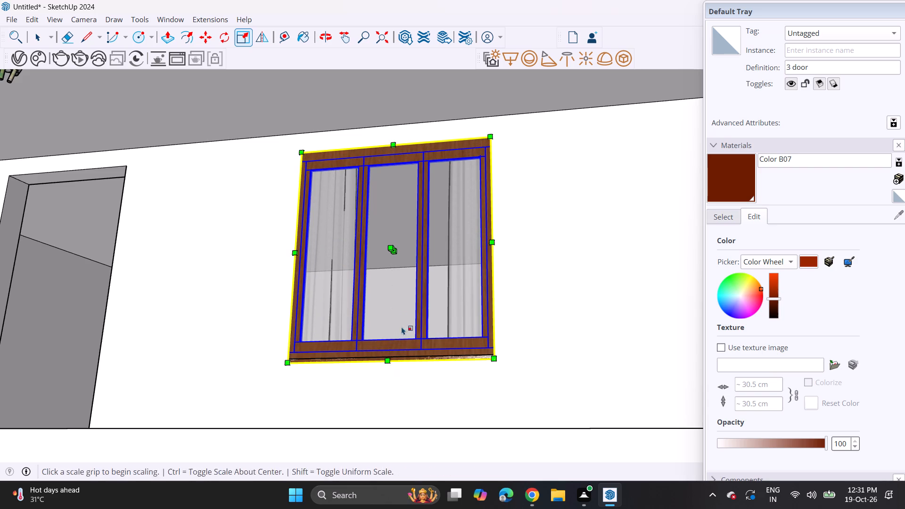
middle_click_drag(414, 328, 452, 366)
key("space")
left_click(543, 314)
Scale the three-panel frame slightly further down so its bottom rail covers the opening's lower edge.
scroll(533, 289, "down", 8)
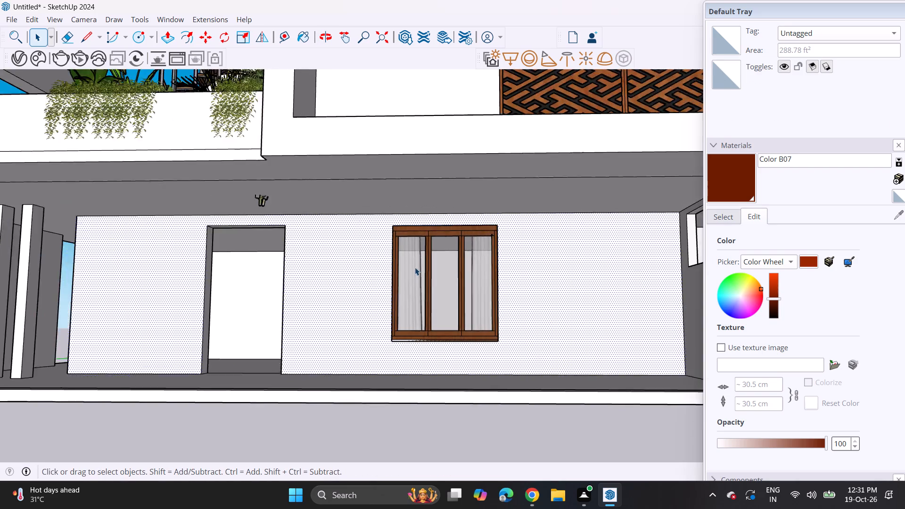
scroll(415, 267, "down", 2)
scroll(433, 334, "up", 14)
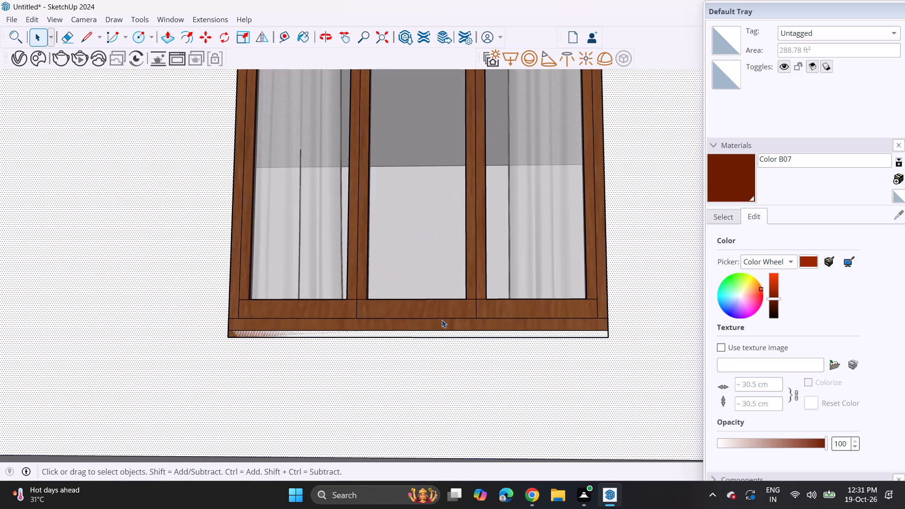
left_click(441, 319)
scroll(435, 324, "up", 1)
middle_click_drag(435, 324, 147, 334)
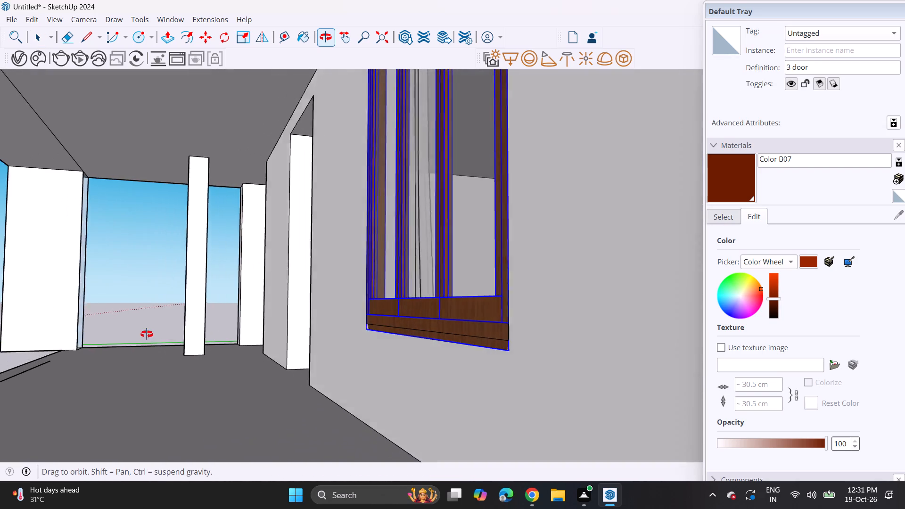
middle_click_drag(147, 334, 142, 334)
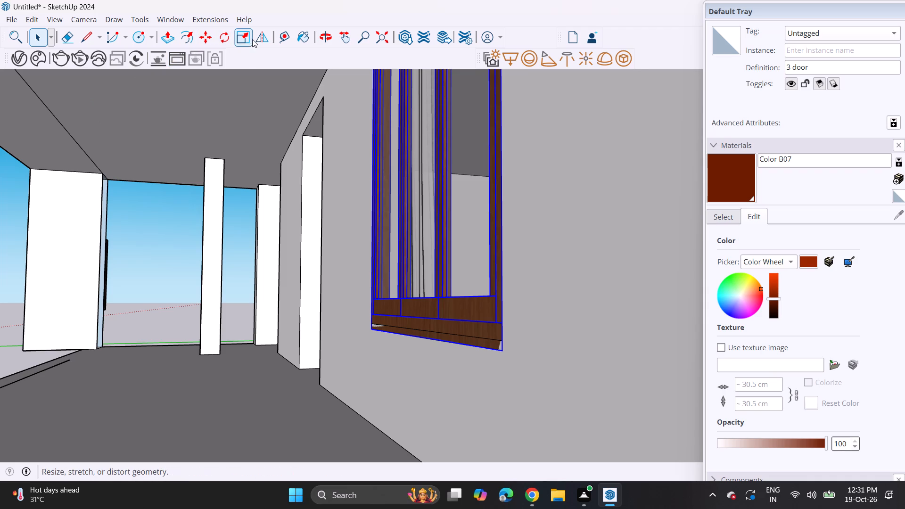
left_click(244, 33)
left_click(427, 337)
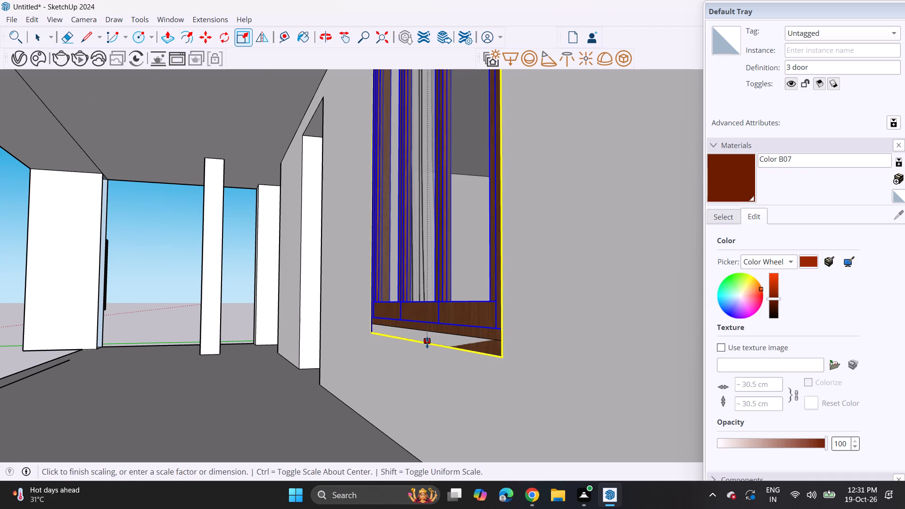
left_click(427, 343)
Move the three-panel wooden frame so its upper right corner meets the window opening's corner at the outer wall face.
scroll(380, 236, "down", 4)
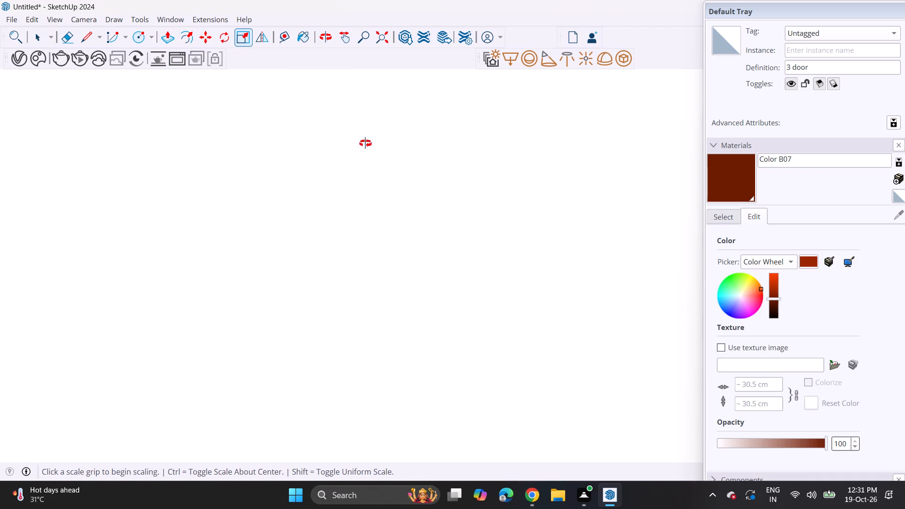
middle_click_drag(364, 143, 607, 138)
scroll(463, 170, "down", 7)
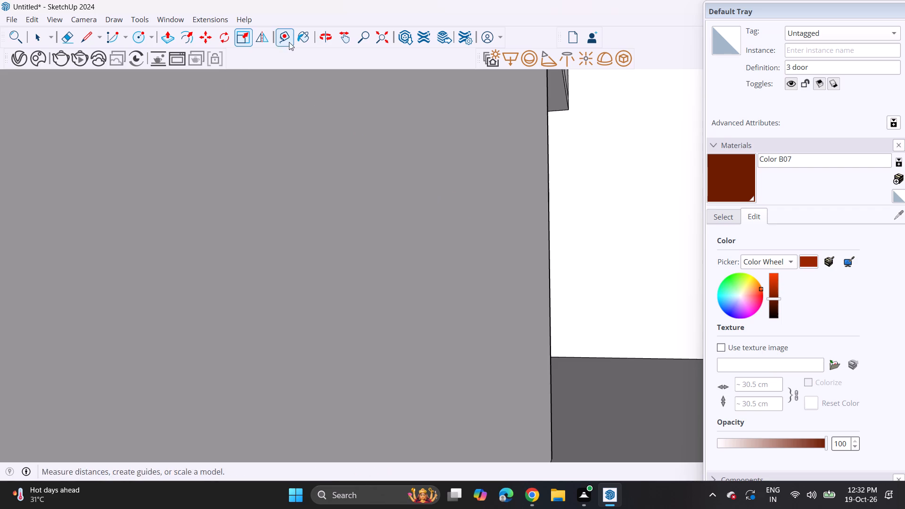
left_click(387, 39)
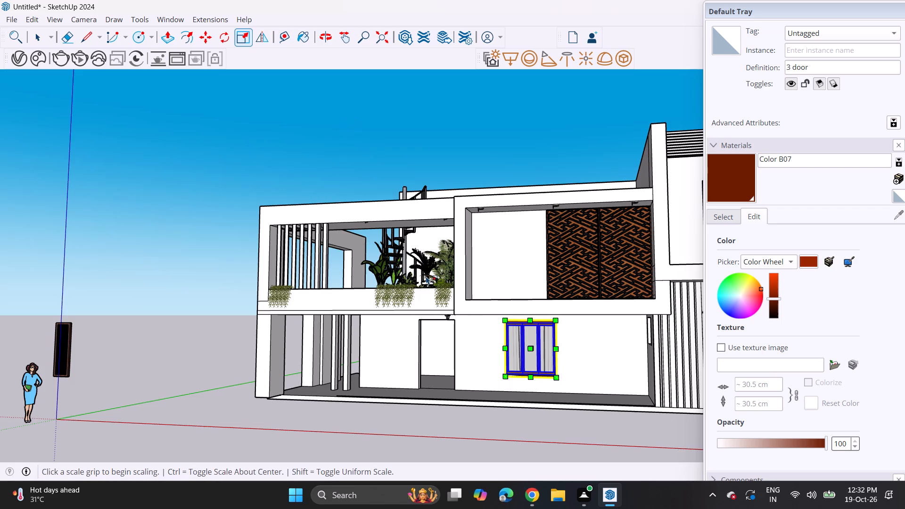
middle_click_drag(486, 328, 445, 339, "shift")
scroll(550, 363, "up", 3)
scroll(496, 319, "up", 8)
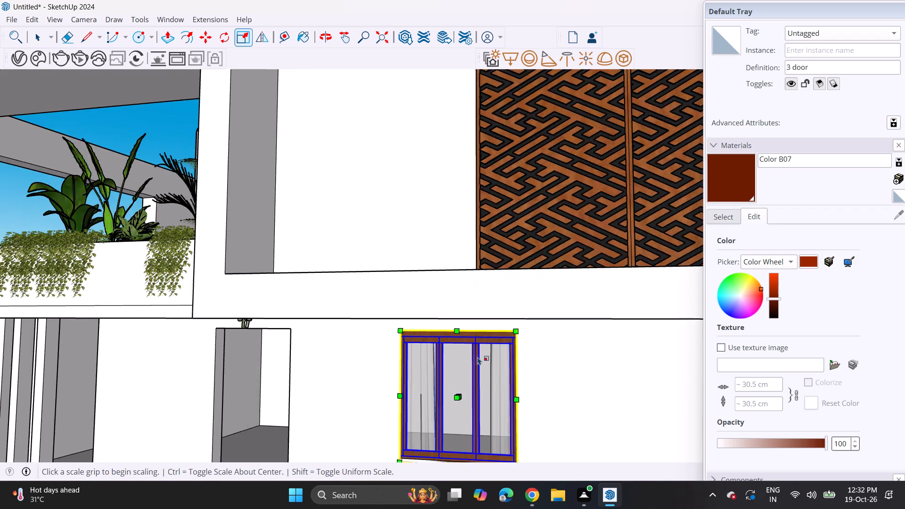
scroll(477, 357, "up", 11)
middle_click_drag(404, 353, 230, 354)
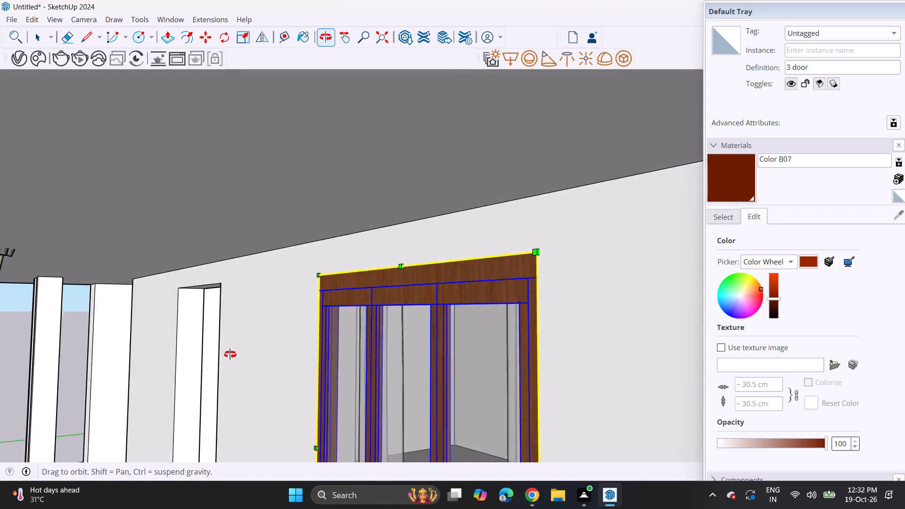
middle_click_drag(230, 354, 189, 367)
key("space")
left_click(318, 281)
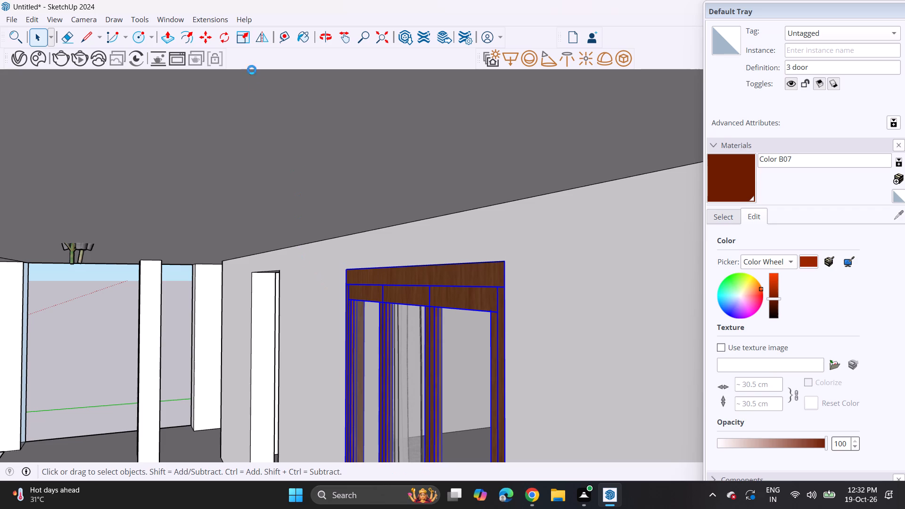
left_click(208, 37)
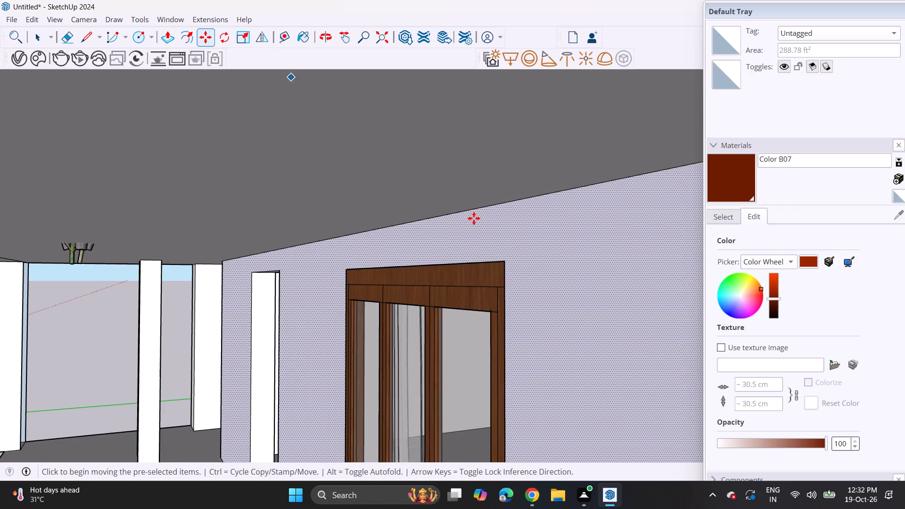
key("space")
left_click(476, 284)
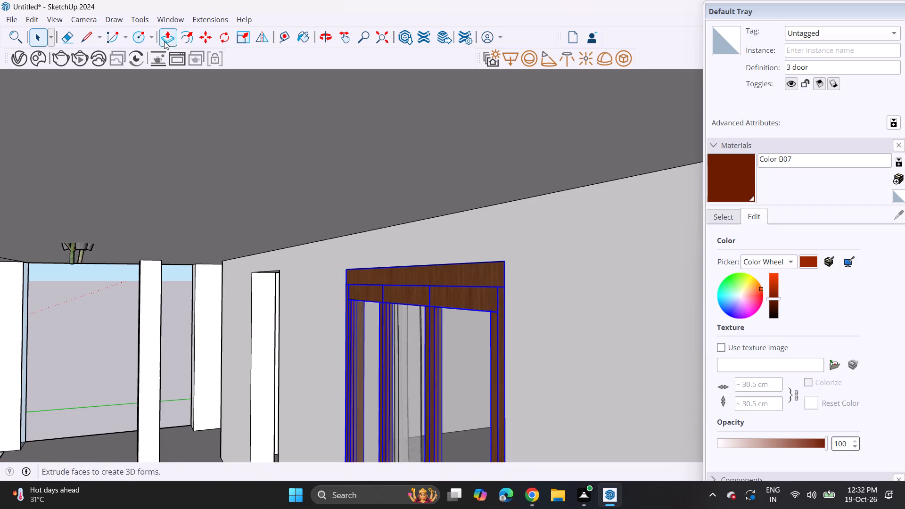
left_click(205, 38)
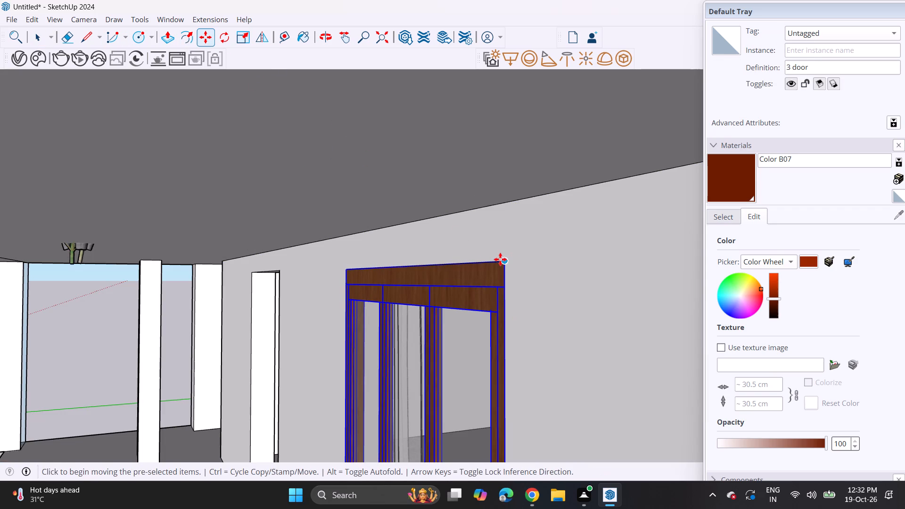
left_click(500, 260)
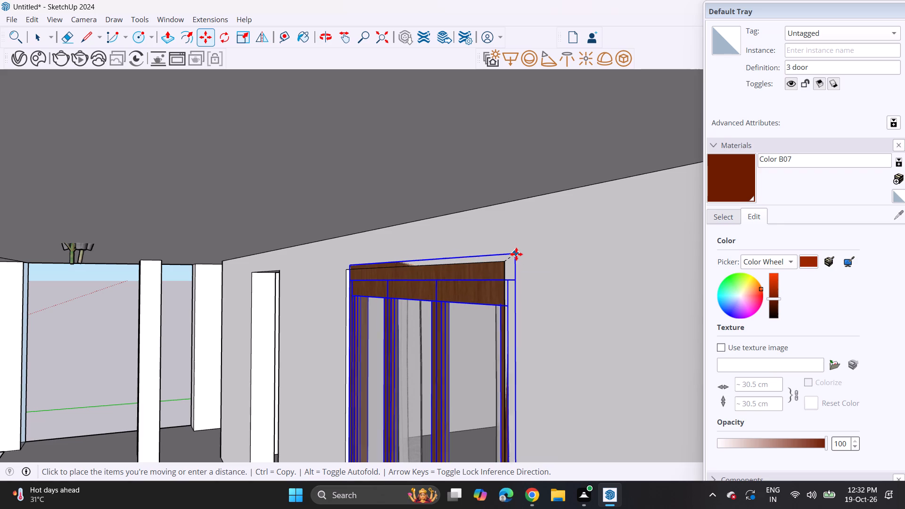
middle_click_drag(513, 257, 561, 254)
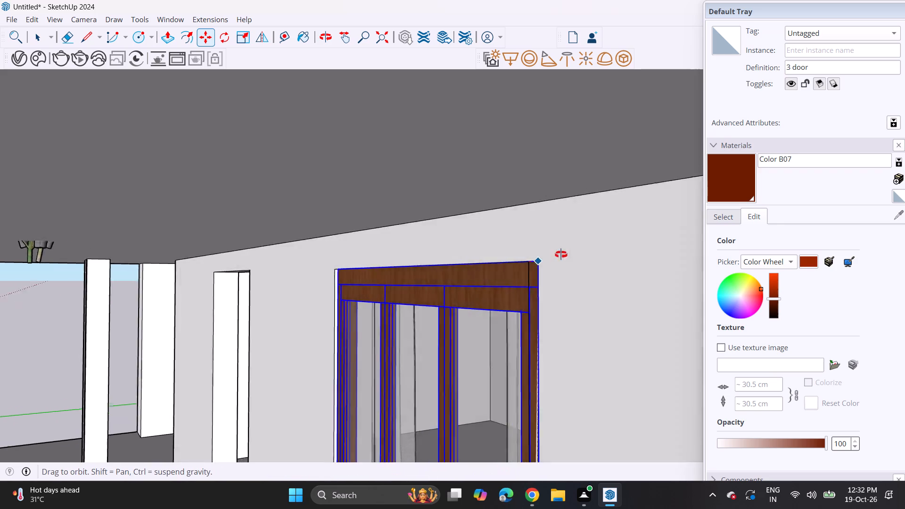
middle_click_drag(561, 254, 707, 257)
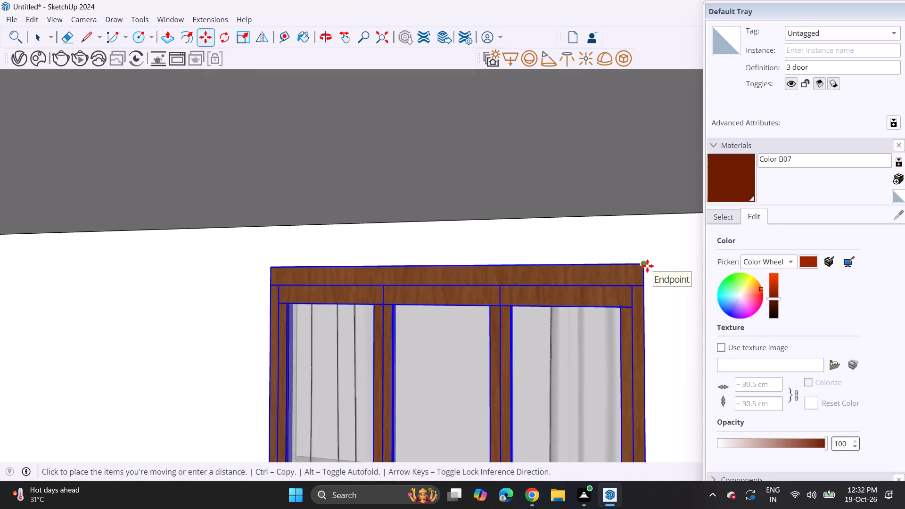
left_click(647, 266)
Move the three-panel frame straight back into the window opening so it sits slightly recessed behind the wall face, and deselect it.
scroll(299, 271, "up", 4)
left_click(255, 262)
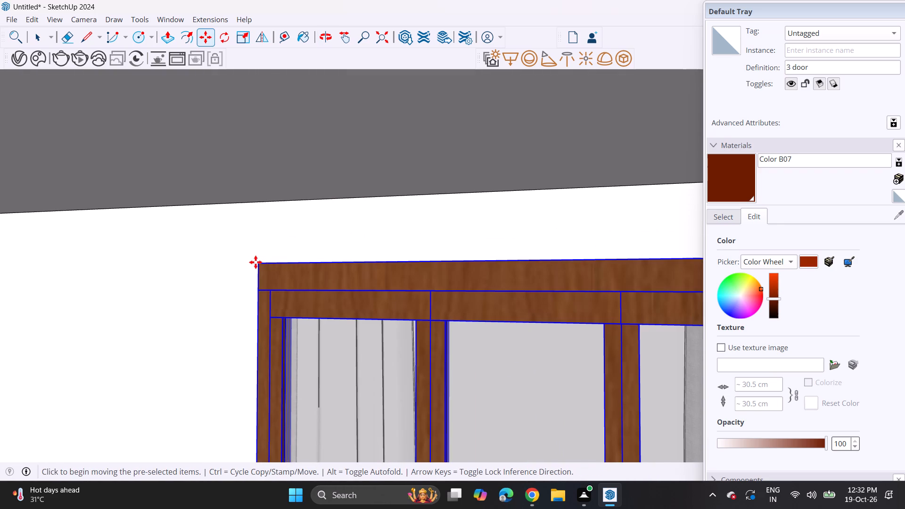
middle_click_drag(271, 272, 315, 250)
scroll(314, 251, "up", 1)
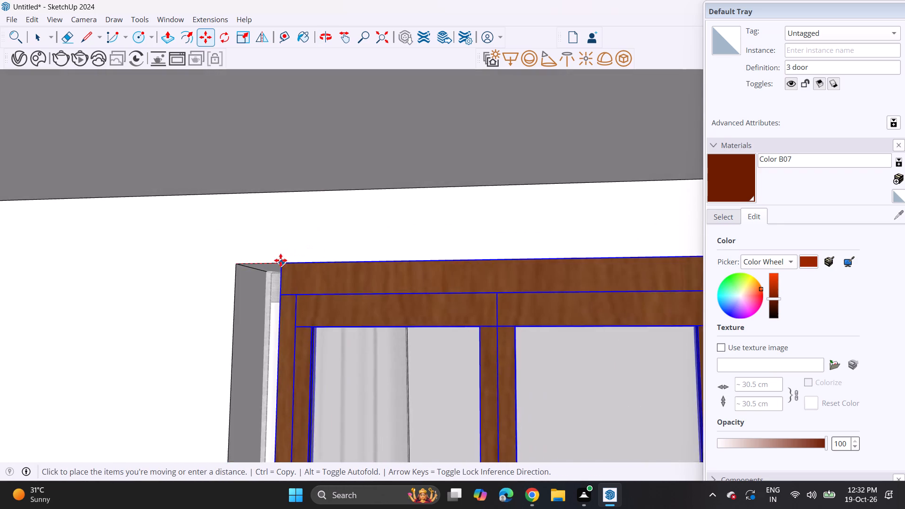
scroll(278, 261, "up", 9)
middle_click_drag(253, 272, 308, 222)
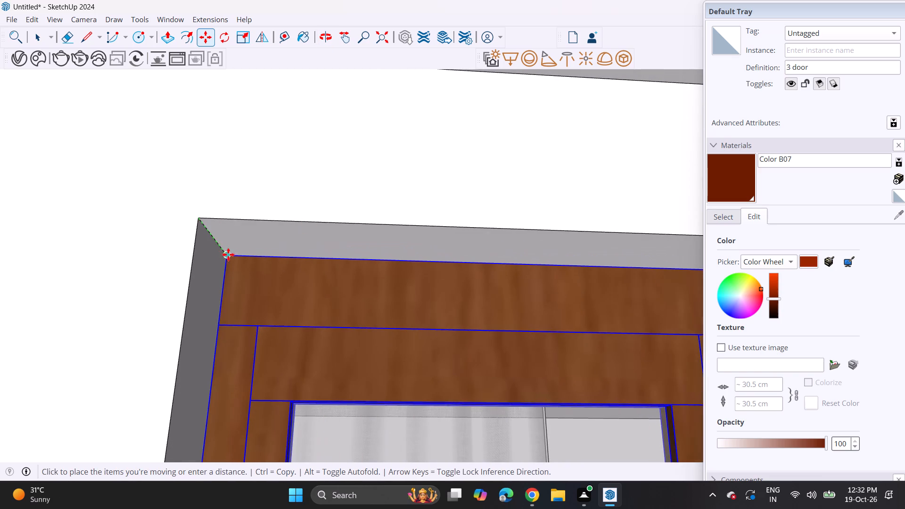
left_click(217, 246)
scroll(258, 224, "down", 10)
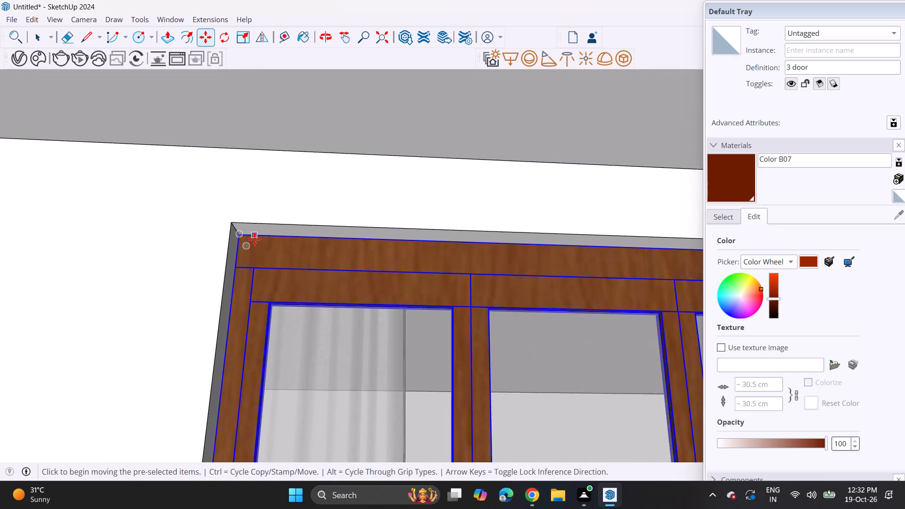
scroll(255, 239, "down", 13)
middle_click_drag(311, 246, 322, 300)
scroll(324, 296, "down", 7)
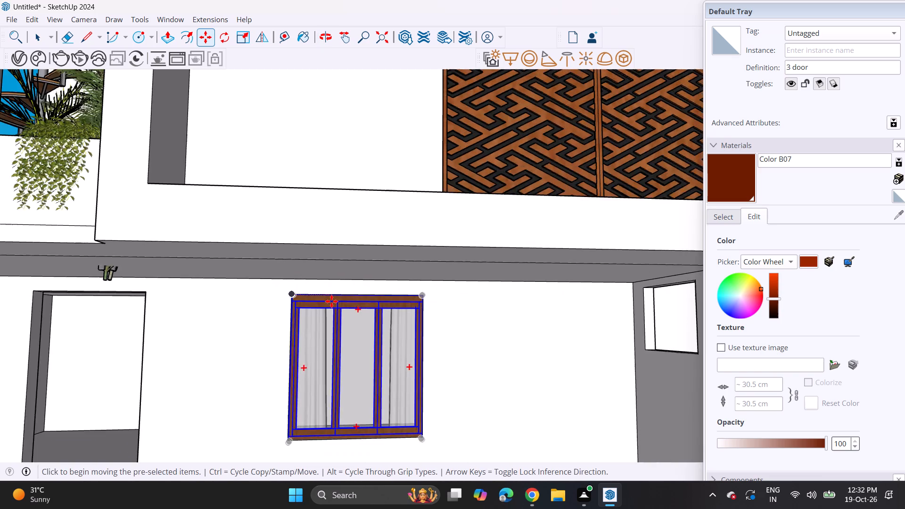
scroll(331, 301, "down", 8)
key("space")
left_click(94, 162)
scroll(95, 170, "down", 3)
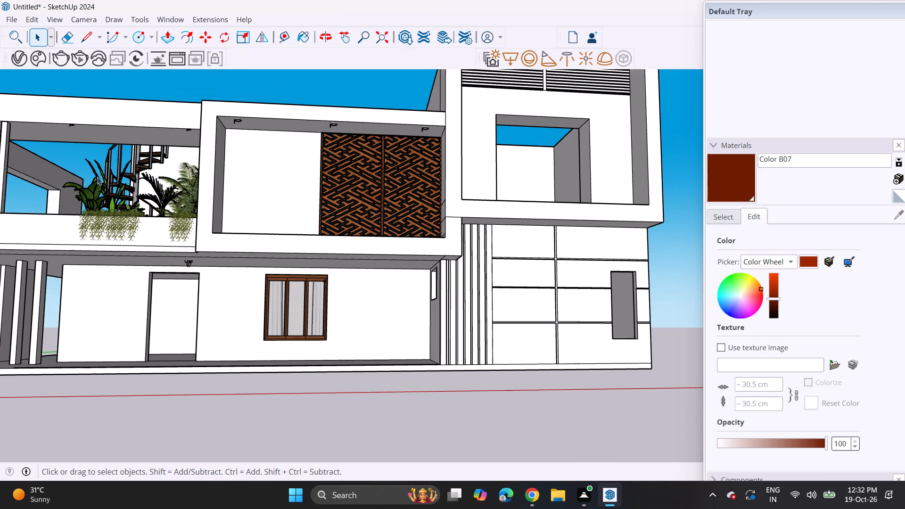
Scale the three-panel frame upward so its top rail reaches the opening's upper edge.
middle_click_drag(106, 184, 256, 217, "shift")
middle_click_drag(253, 214, 232, 244)
scroll(231, 228, "down", 2)
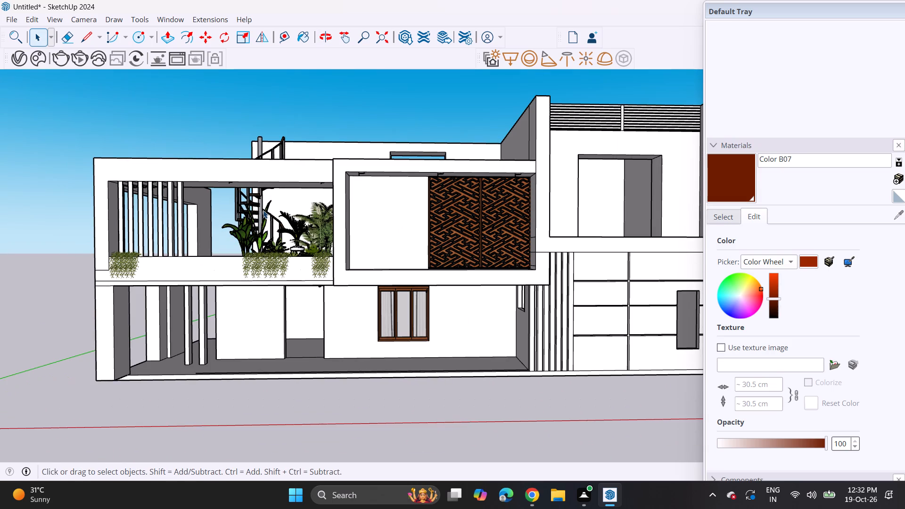
scroll(411, 330, "up", 4)
scroll(417, 284, "up", 4)
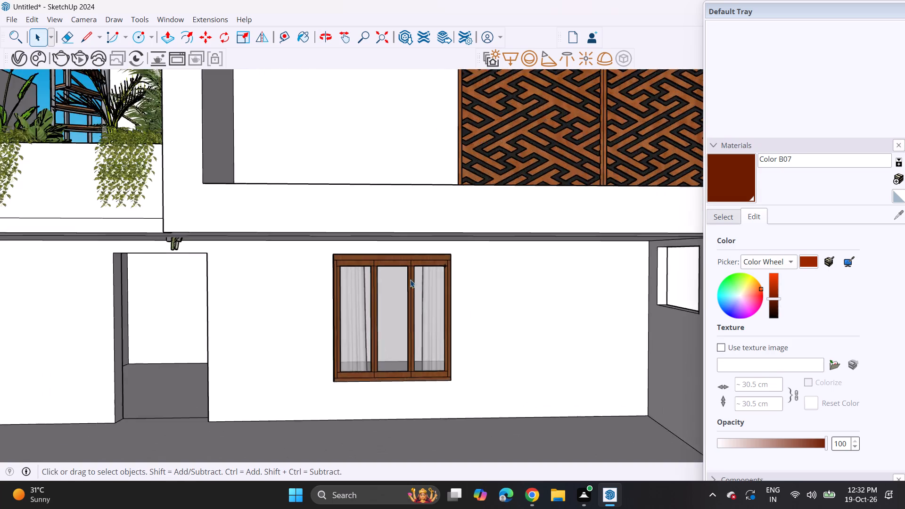
scroll(410, 279, "up", 3)
left_click(400, 262)
scroll(408, 257, "up", 7)
middle_click_drag(387, 253, 355, 194)
scroll(360, 205, "up", 1)
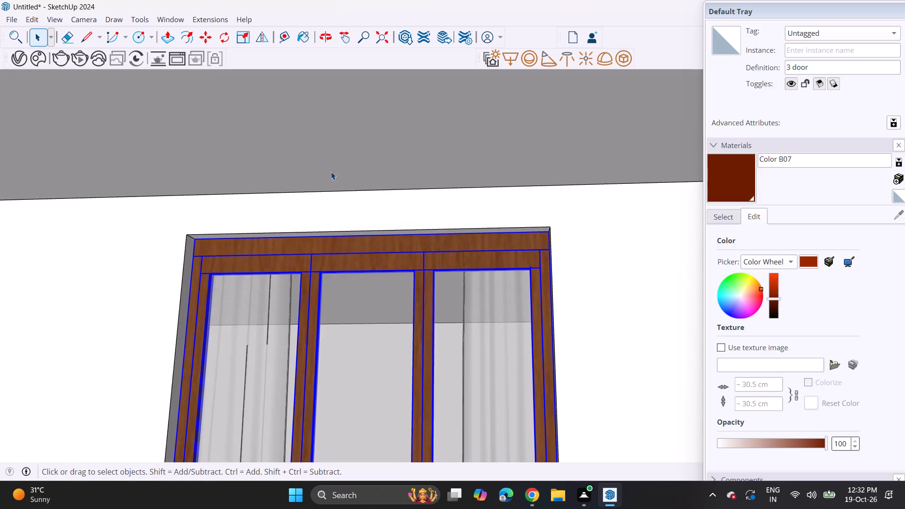
scroll(250, 114, "up", 2)
left_click(242, 36)
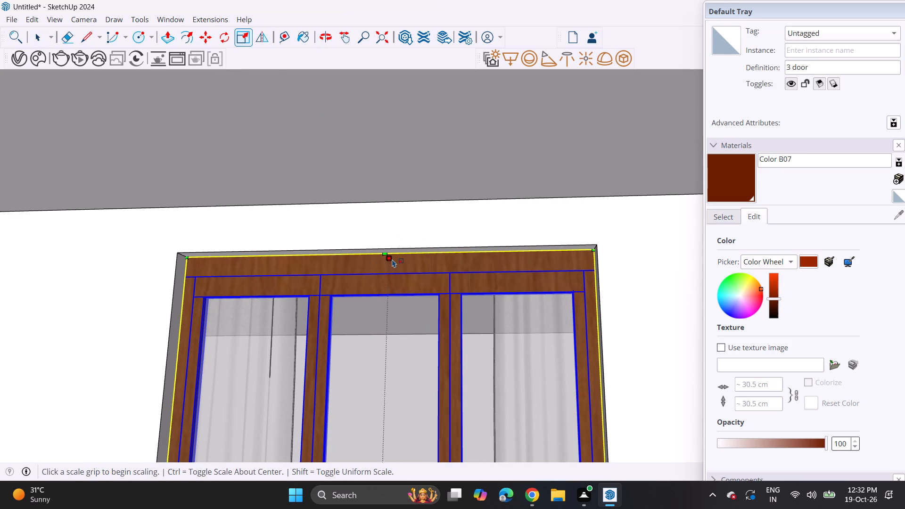
left_click(392, 258)
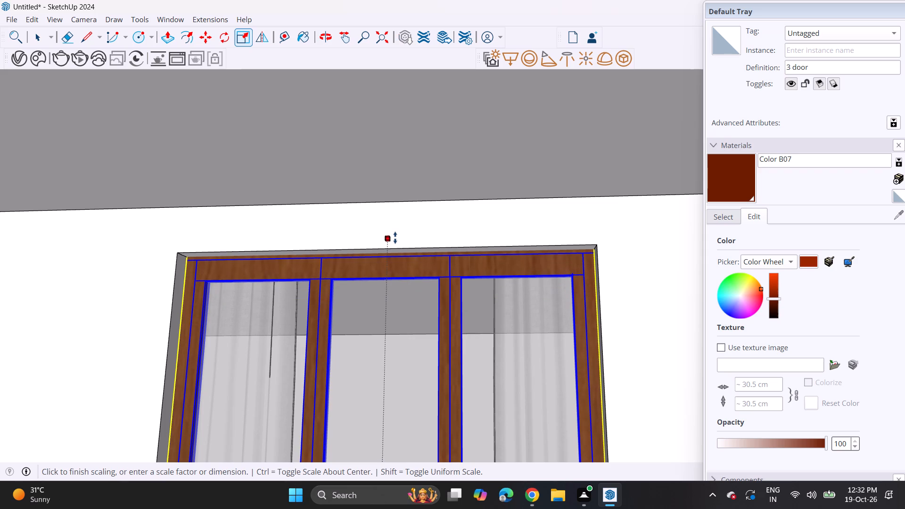
left_click(395, 235)
Scale the three-panel frame downward so its bottom rail reaches the opening's lower edge, and deselect it.
scroll(387, 282, "down", 6)
middle_click_drag(387, 353, 384, 151, "shift")
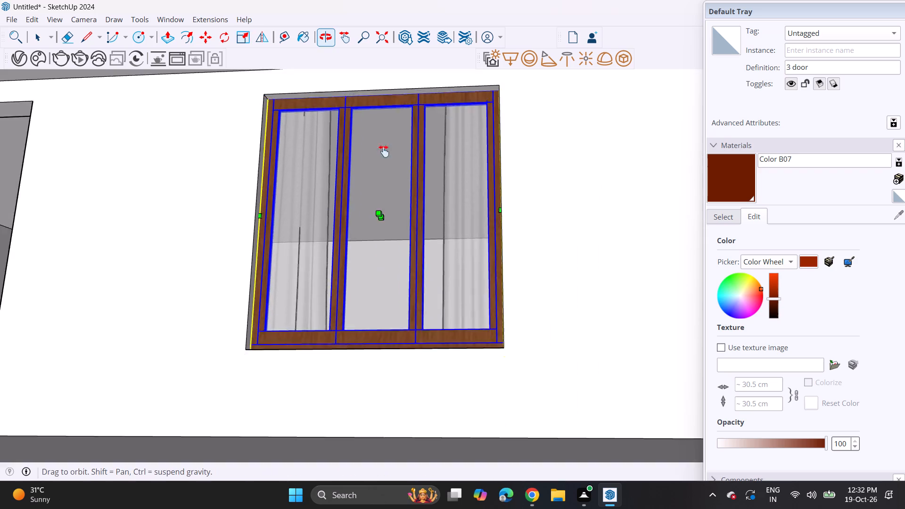
middle_click_drag(384, 151, 387, 98, "shift")
middle_click_drag(392, 197, 392, 249)
scroll(387, 351, "up", 4)
middle_click_drag(385, 339, 310, 409)
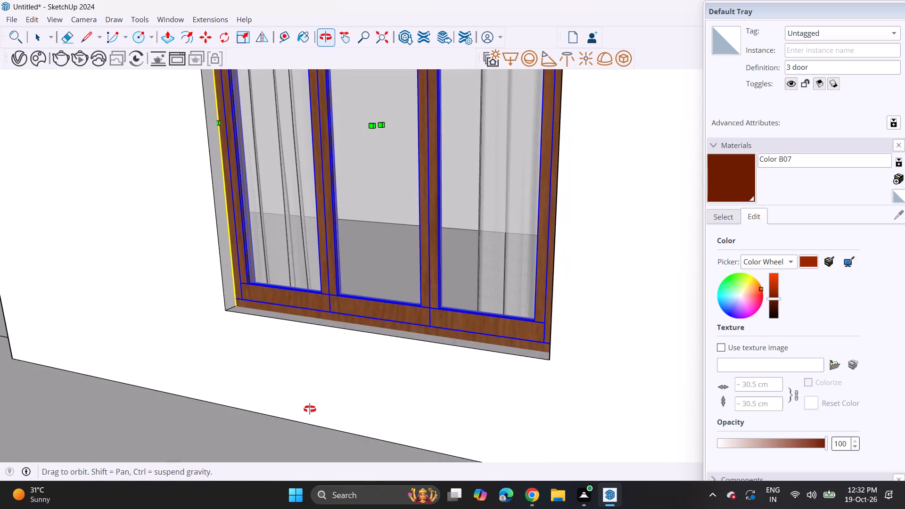
middle_click_drag(310, 409, 311, 408)
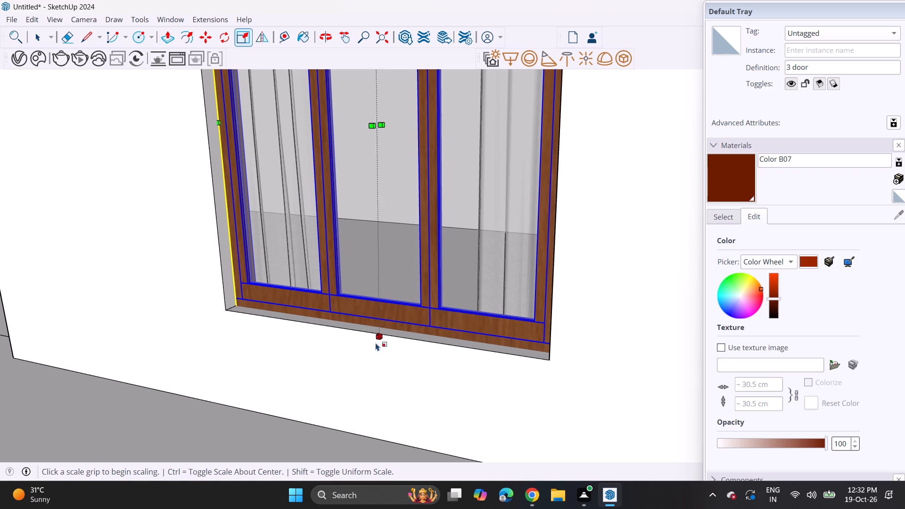
left_click(386, 331)
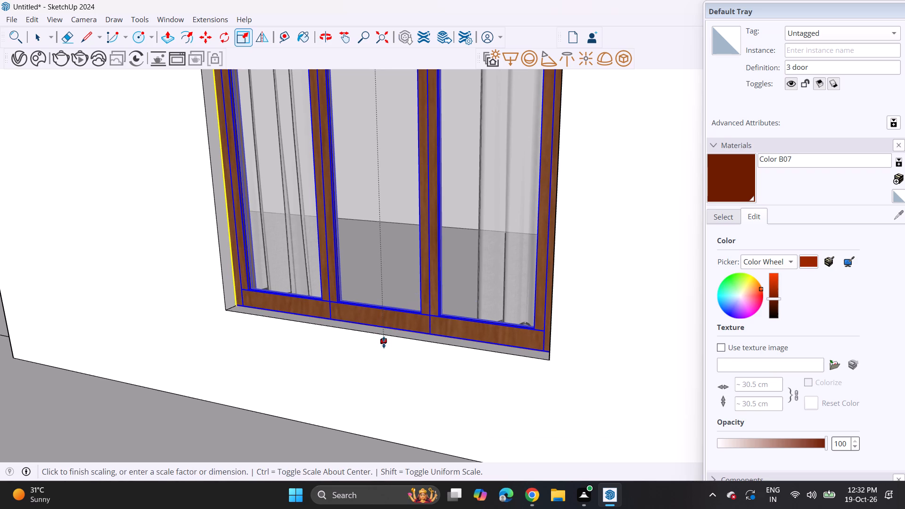
left_click(384, 342)
key("space")
left_click(282, 356)
Scale the three-panel frame along its width so its left stile reaches the opening's left side.
middle_click_drag(281, 356, 356, 375)
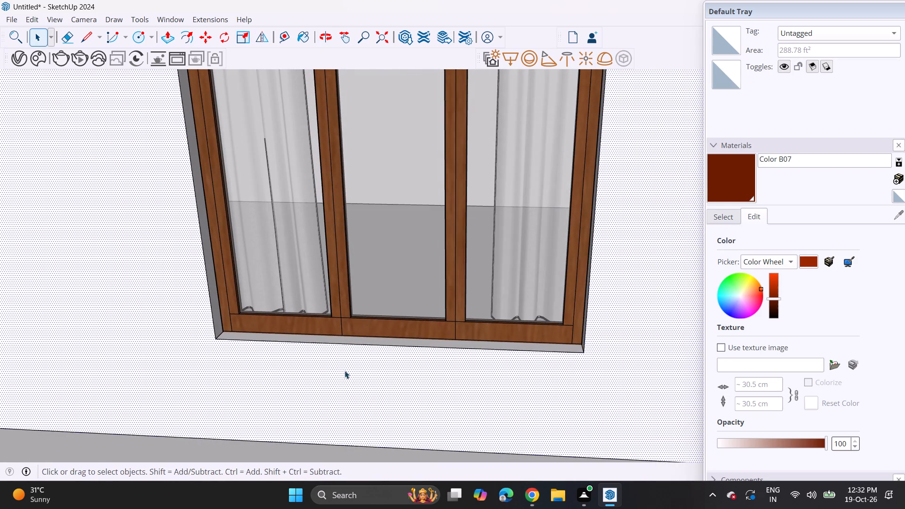
scroll(299, 263, "up", 1)
middle_click_drag(299, 263, 342, 329)
middle_click_drag(332, 331, 295, 249)
middle_click_drag(296, 254, 339, 409, "shift")
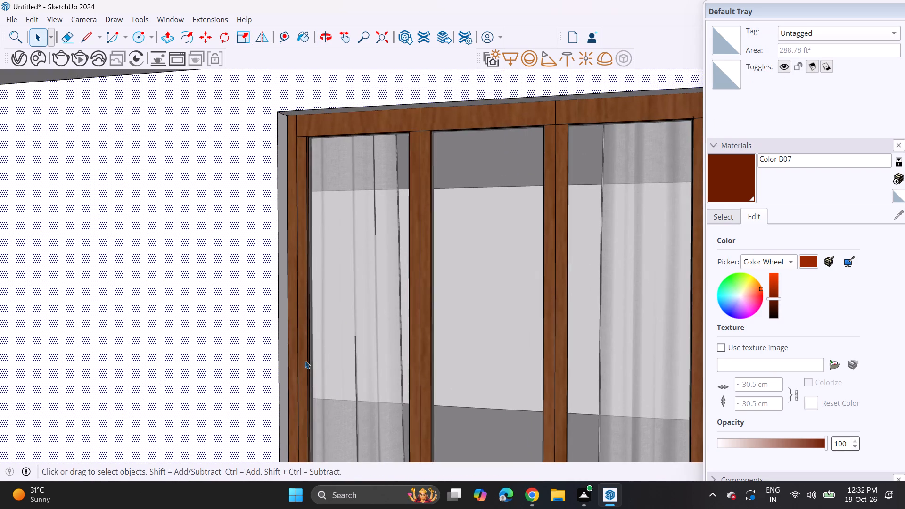
left_click(305, 361)
left_click(245, 42)
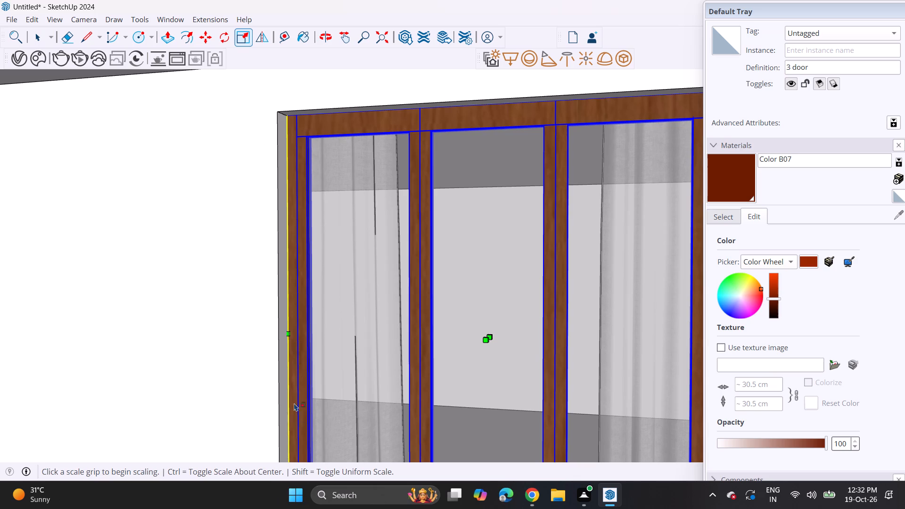
left_click(296, 335)
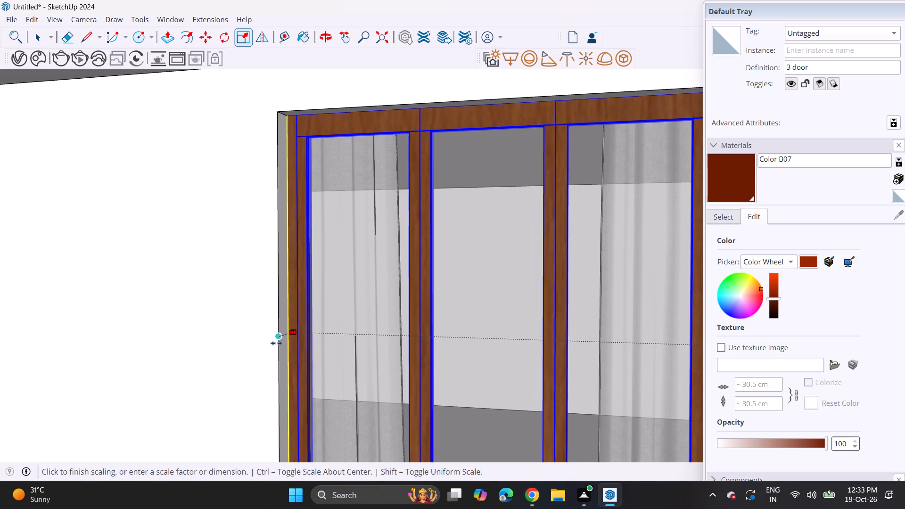
scroll(276, 345, "up", 2)
middle_click_drag(276, 345, 322, 351)
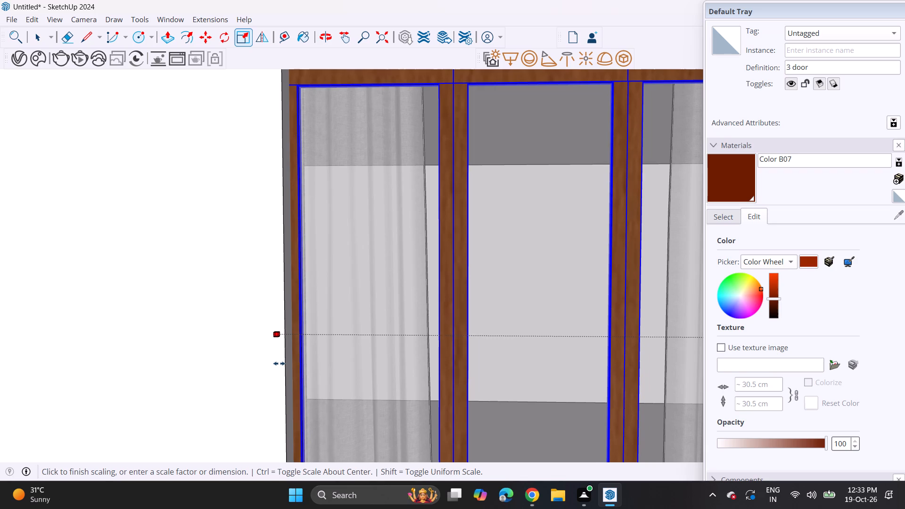
left_click(280, 363)
Scale the three-panel frame along its width so its right stile reaches the window opening's right side, and deselect it.
scroll(280, 368, "down", 9)
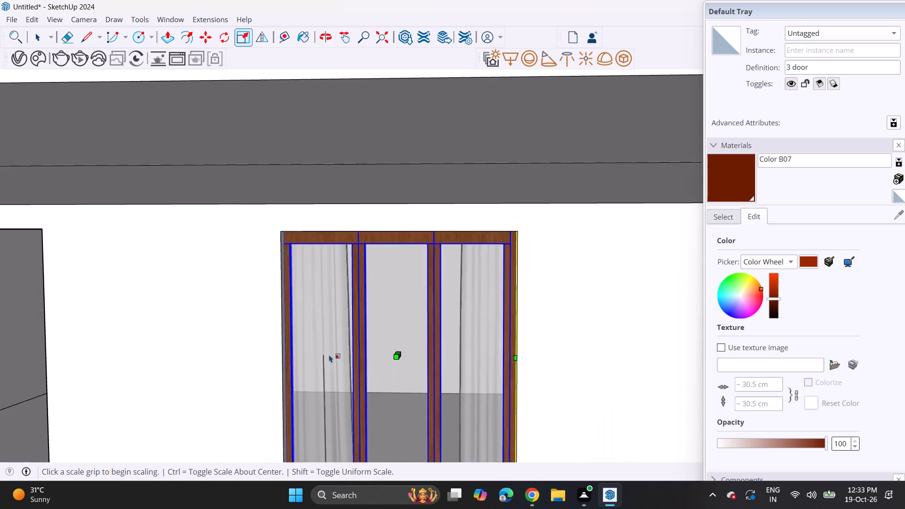
middle_click_drag(326, 355, 95, 241, "shift")
scroll(274, 340, "up", 1, "shift")
middle_click_drag(106, 246, 296, 253)
middle_click_drag(349, 286, 256, 334)
scroll(319, 304, "up", 1)
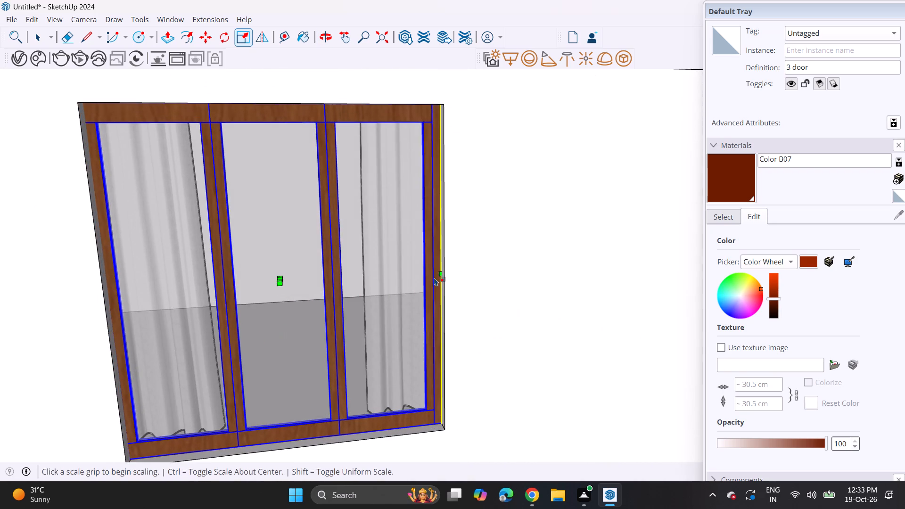
scroll(435, 257, "up", 12)
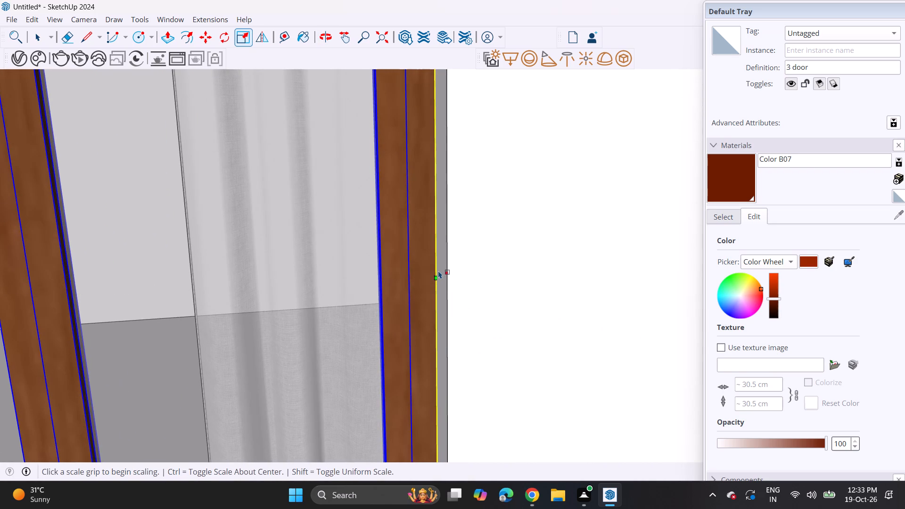
middle_click_drag(436, 269, 486, 299)
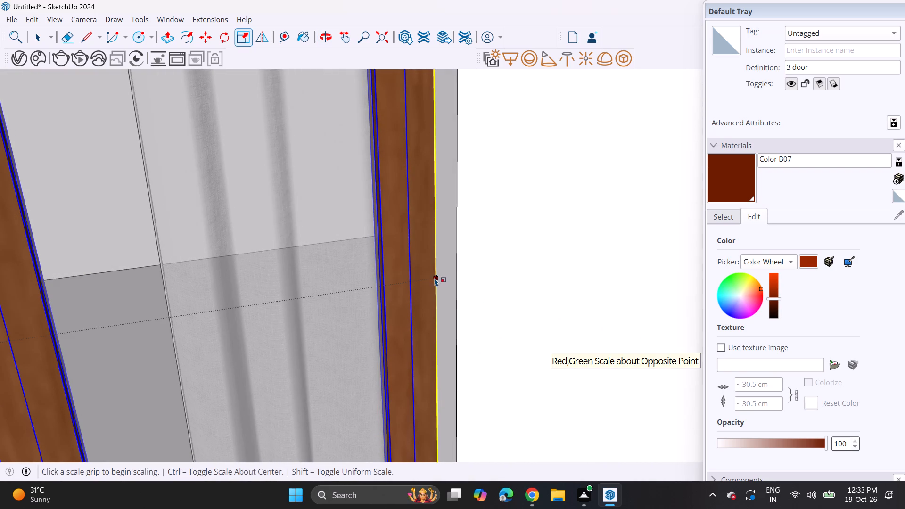
middle_click_drag(432, 271, 496, 281)
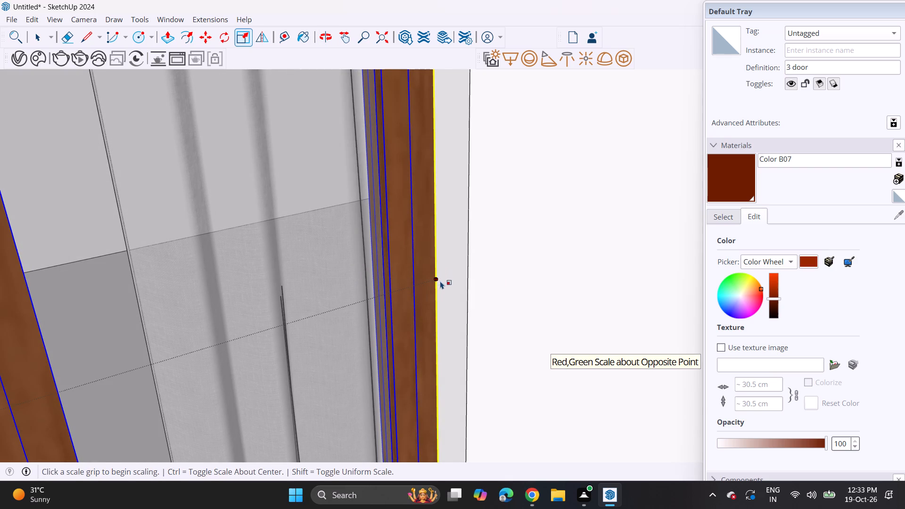
scroll(432, 276, "up", 9)
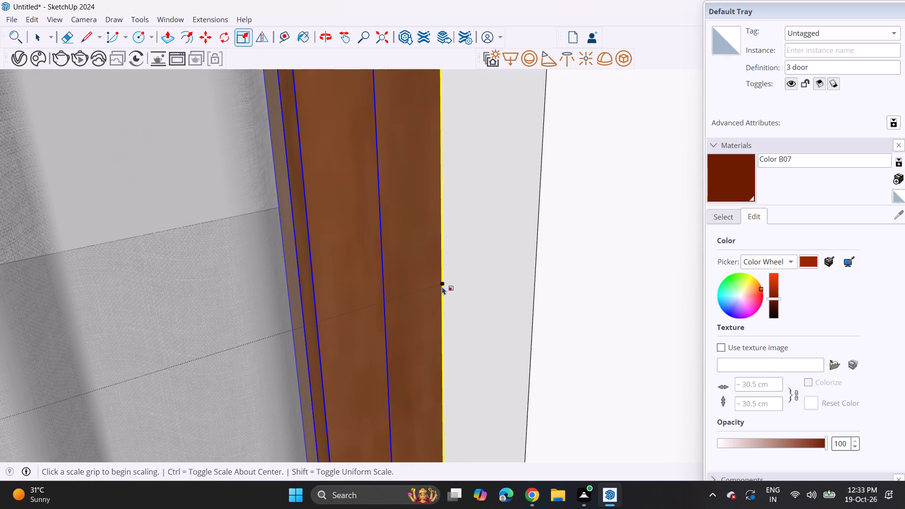
middle_click_drag(440, 275, 290, 279)
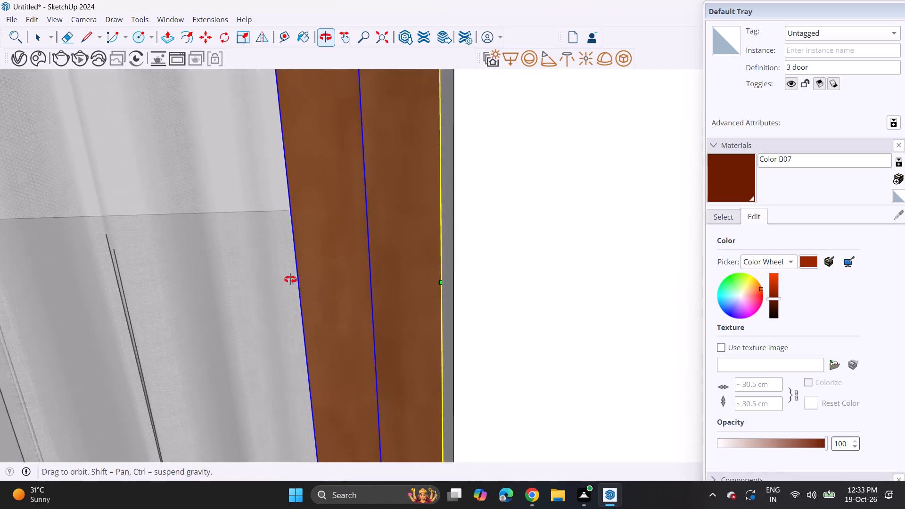
middle_click_drag(290, 279, 400, 380)
middle_click_drag(394, 282, 904, 200)
scroll(394, 282, "up", 1)
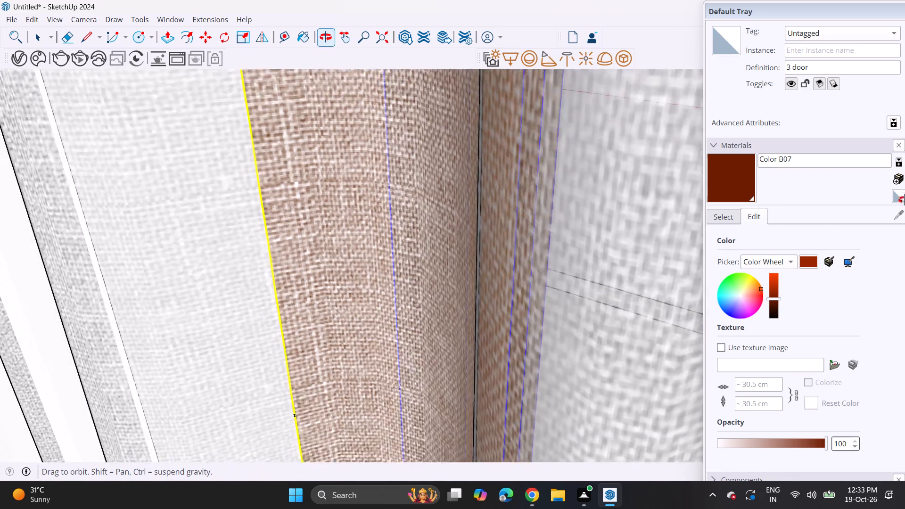
middle_click_drag(904, 200, 326, 289)
scroll(459, 290, "down", 3)
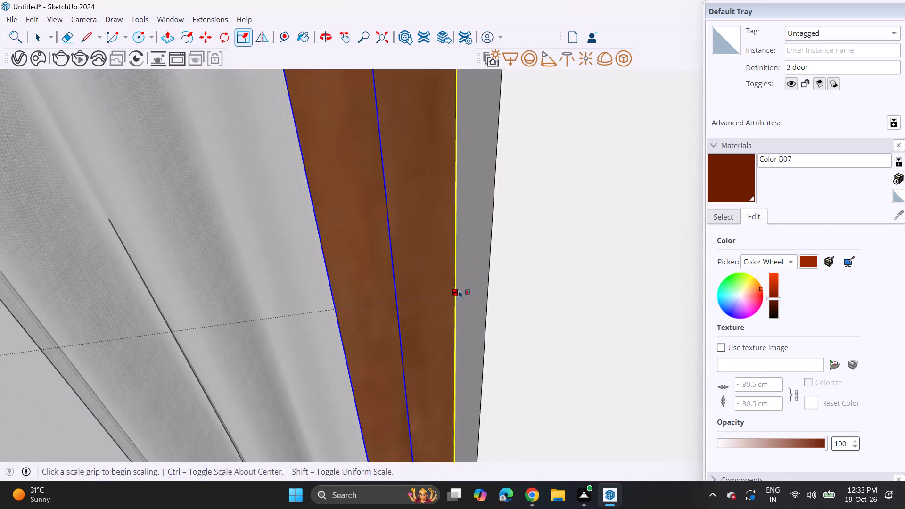
scroll(459, 290, "down", 5)
middle_click_drag(455, 297, 432, 277)
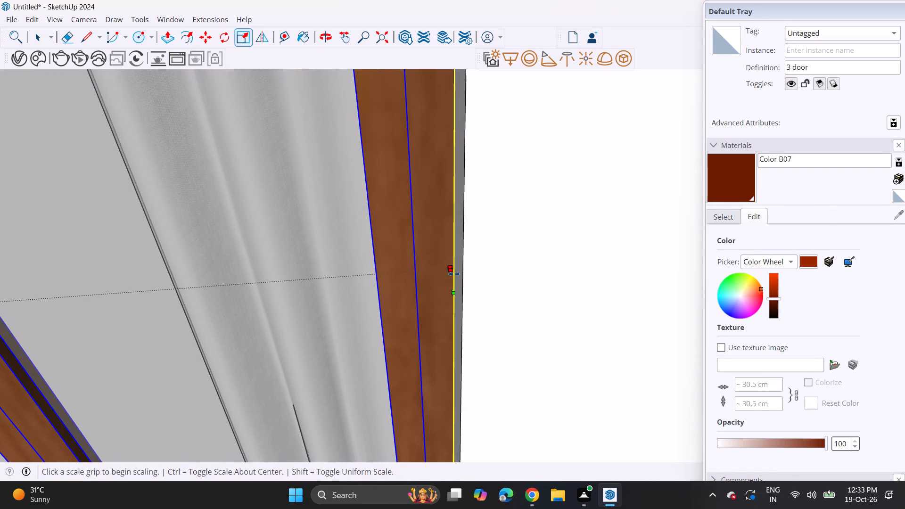
left_click(455, 273)
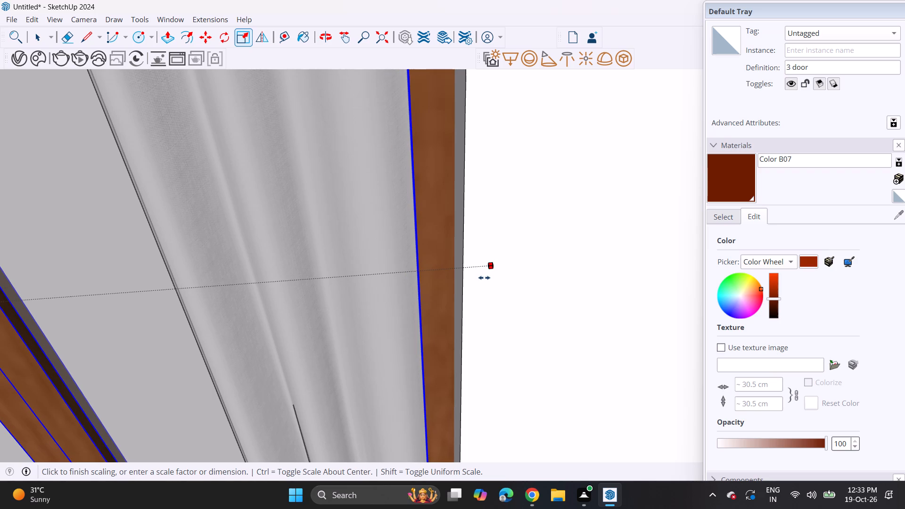
left_click(484, 278)
middle_click_drag(466, 314, 444, 207)
scroll(428, 199, "down", 13)
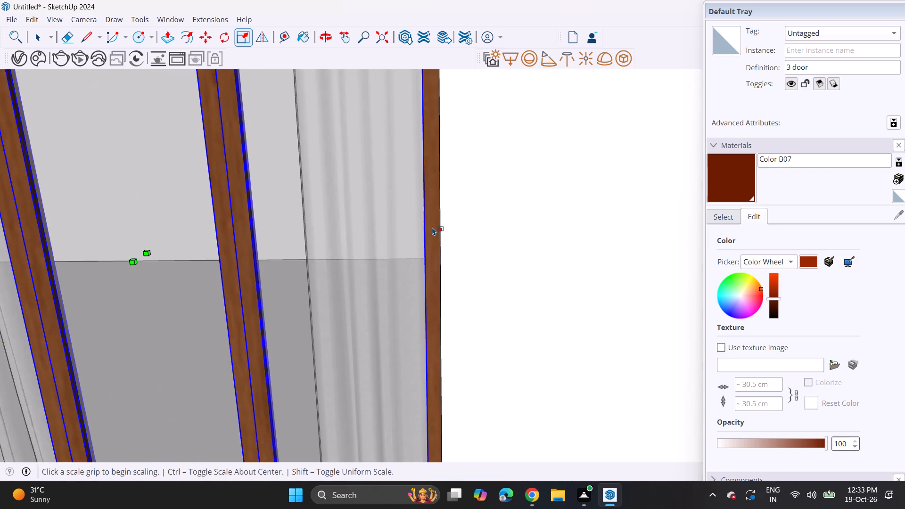
scroll(432, 227, "down", 16)
middle_click_drag(395, 322, 394, 268)
scroll(392, 268, "down", 7)
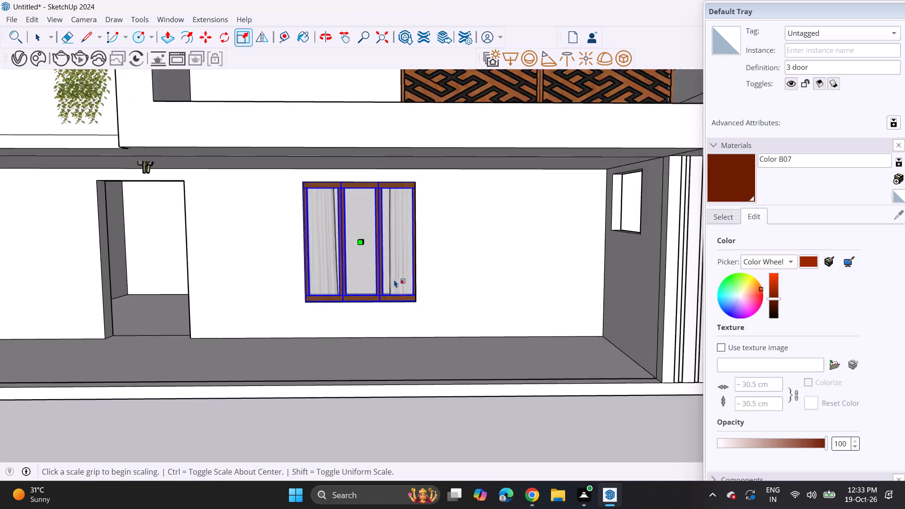
scroll(394, 279, "down", 10)
key("space")
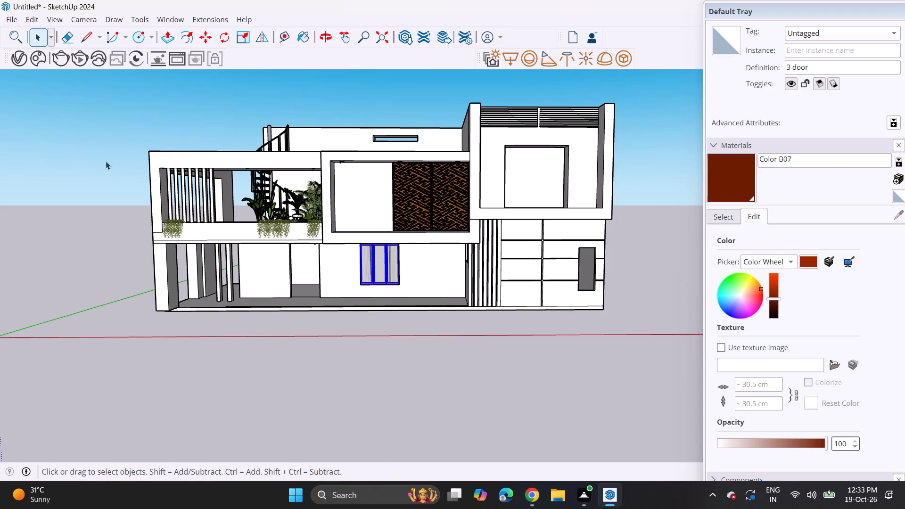
left_click(106, 161)
Import the wooden door model "door (1)" from the Downloads folder and place it at the ground-floor doorway.
scroll(380, 270, "up", 6)
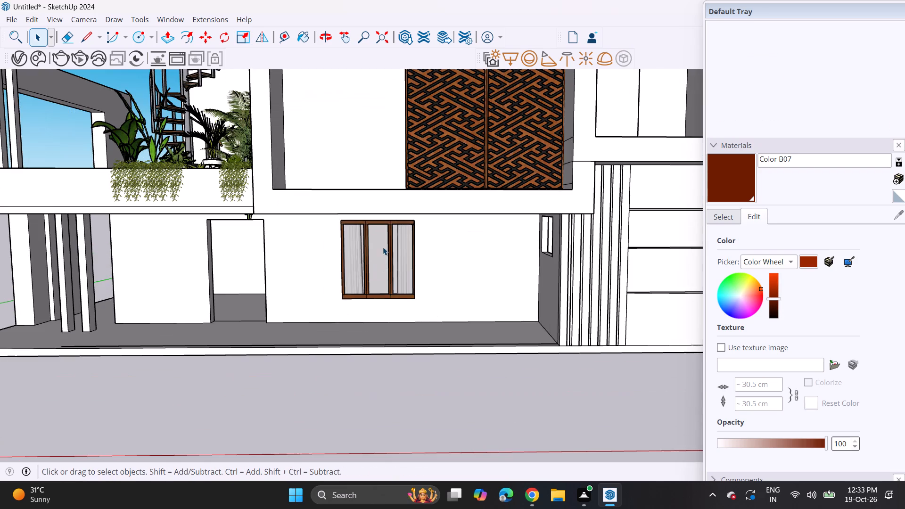
scroll(385, 263, "up", 3)
middle_click_drag(387, 268, 389, 256)
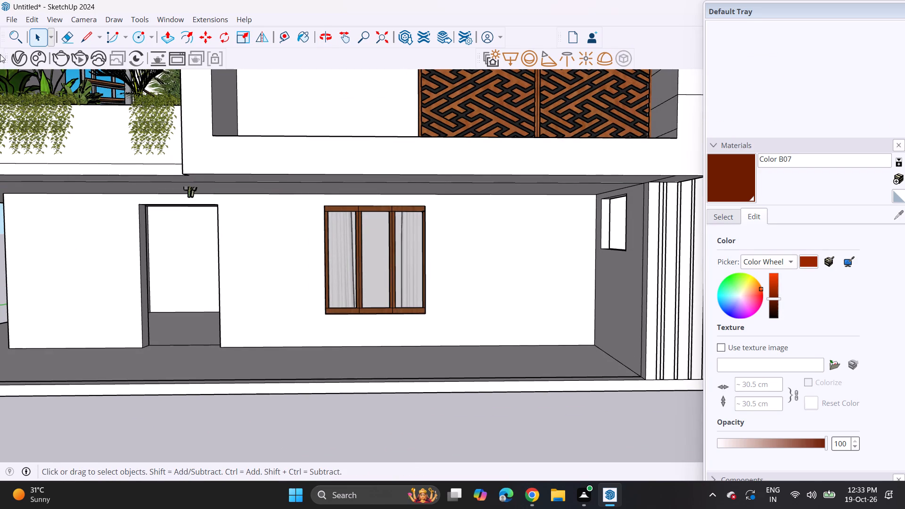
left_click(15, 18)
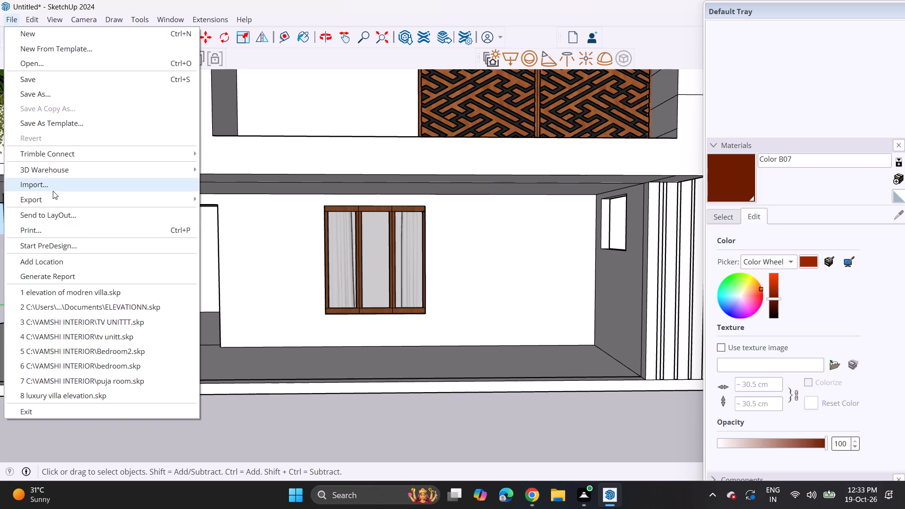
left_click(53, 191)
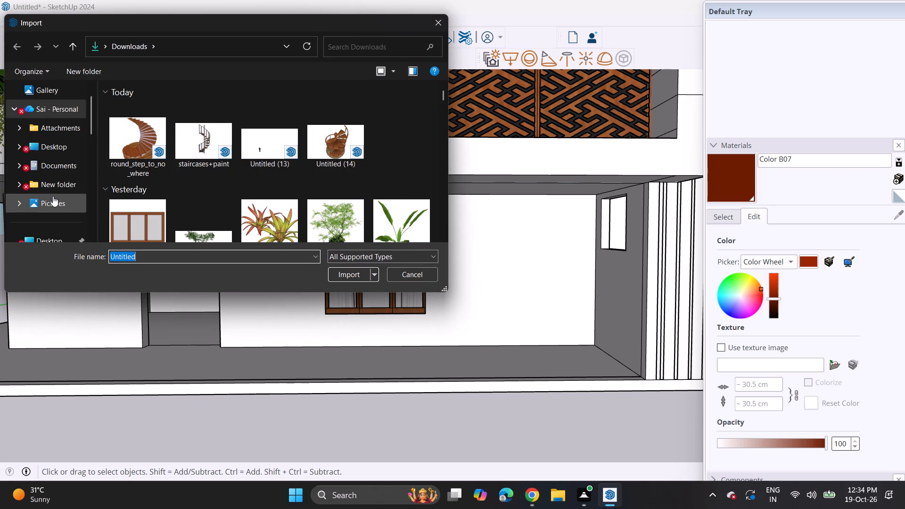
scroll(148, 134, "down", 5)
scroll(191, 154, "down", 4)
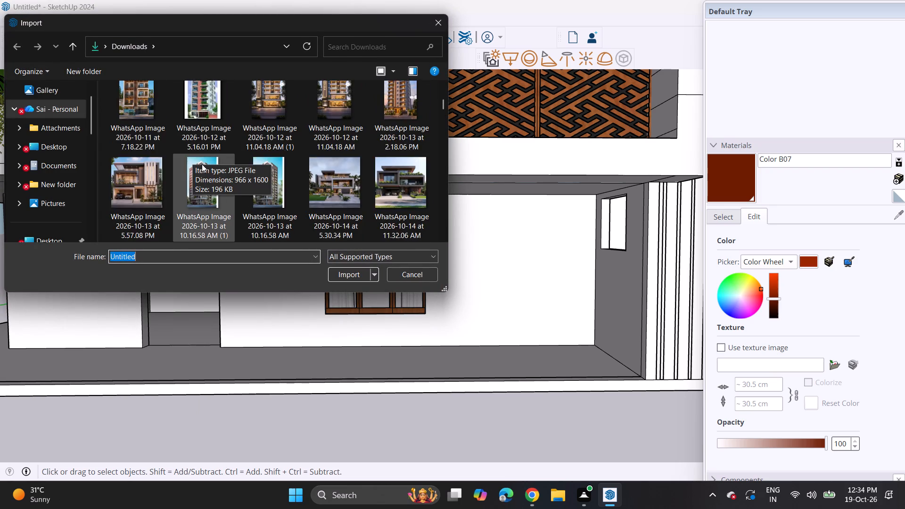
scroll(215, 173, "down", 10)
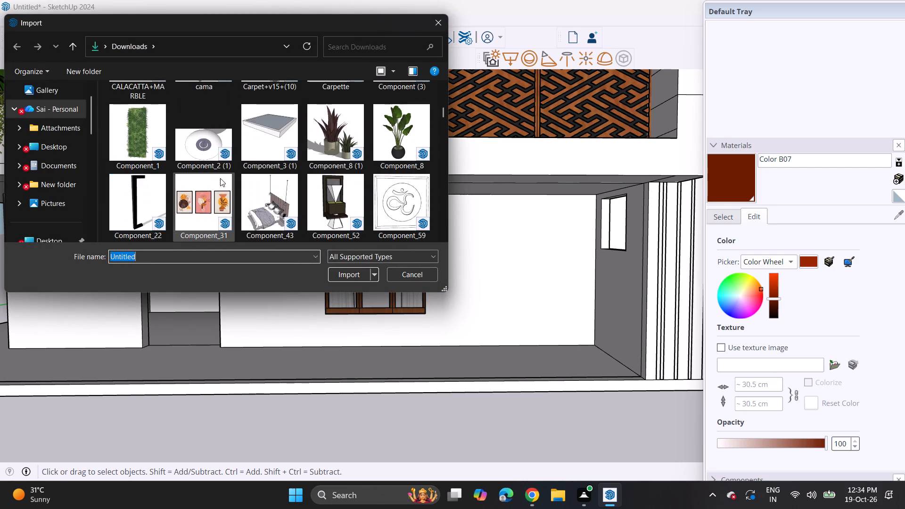
scroll(223, 177, "down", 7)
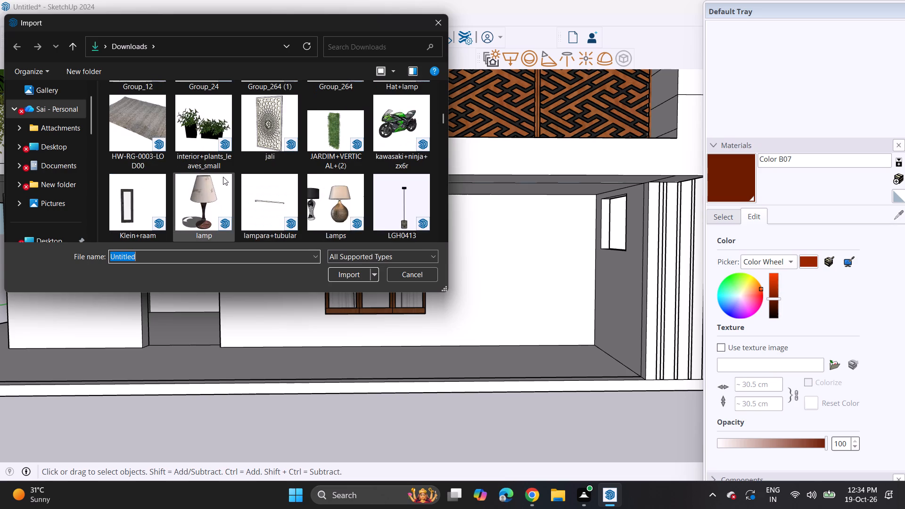
scroll(223, 177, "down", 6)
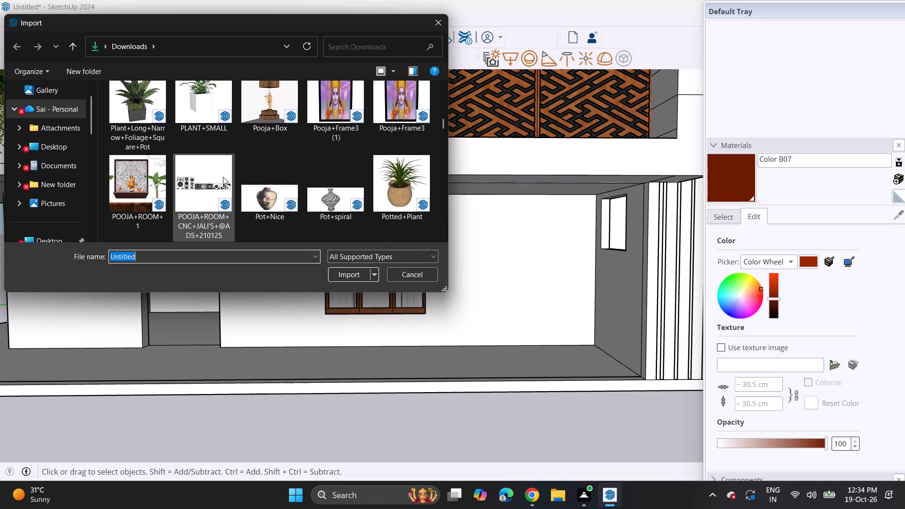
scroll(223, 177, "down", 8)
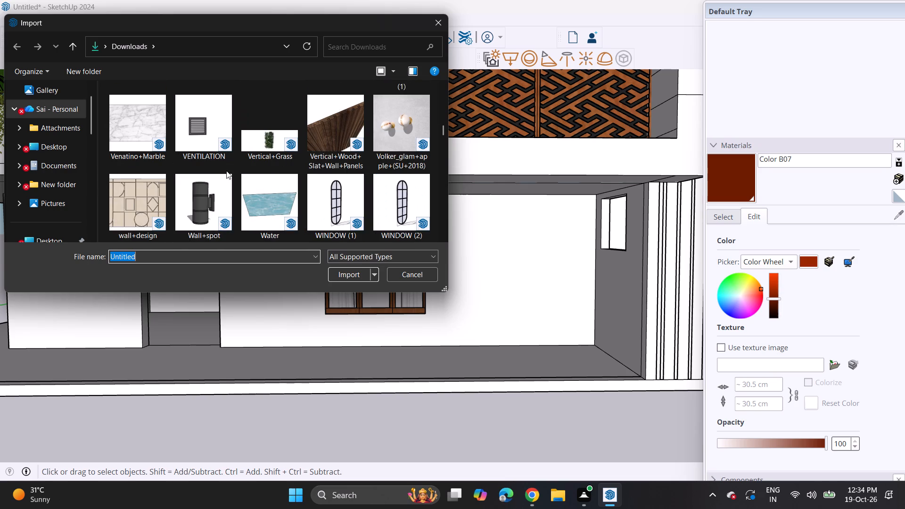
scroll(227, 170, "down", 3)
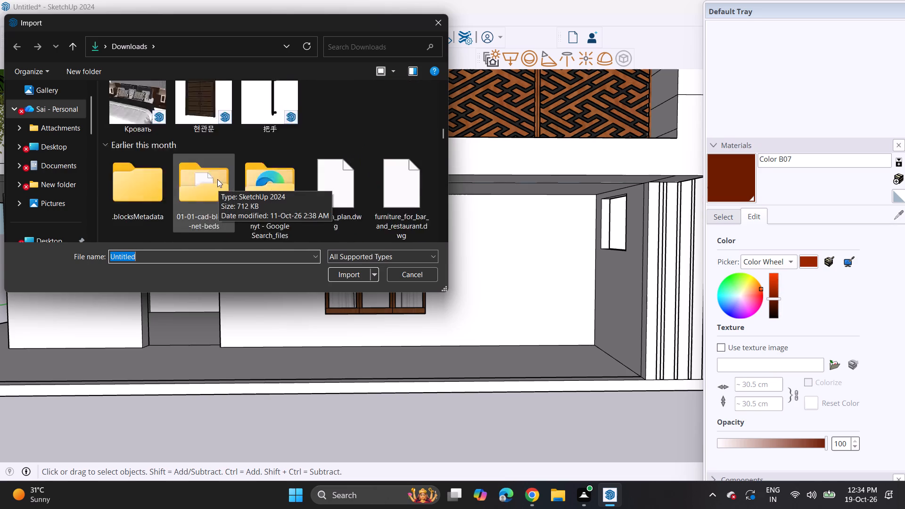
scroll(217, 179, "down", 6)
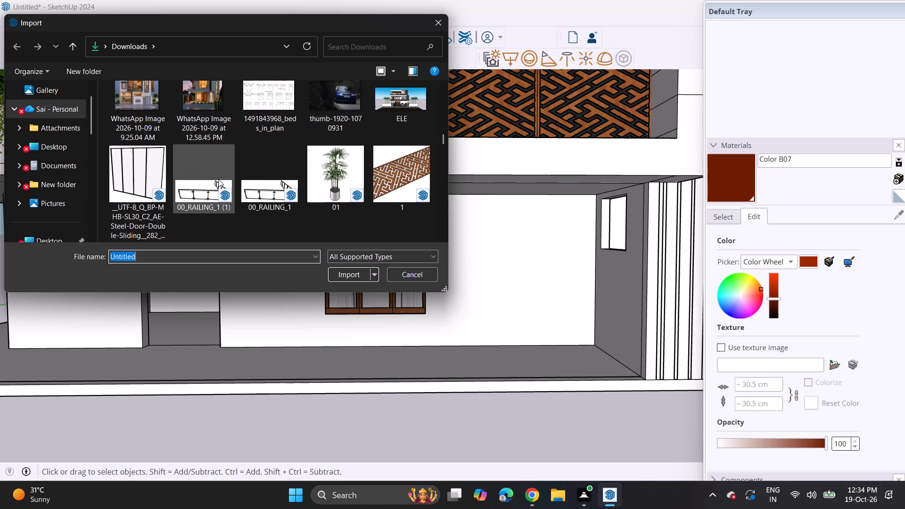
scroll(218, 179, "down", 5)
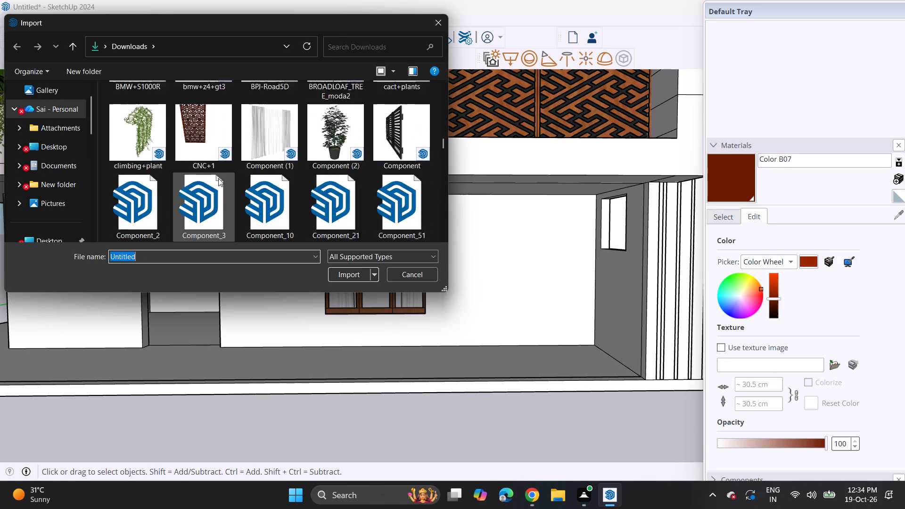
scroll(218, 178, "down", 3)
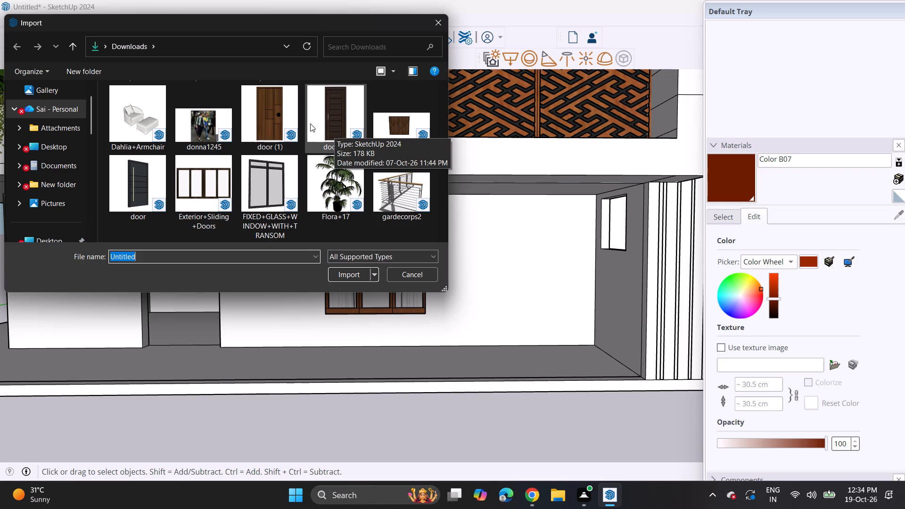
left_click(296, 118)
left_click(346, 272)
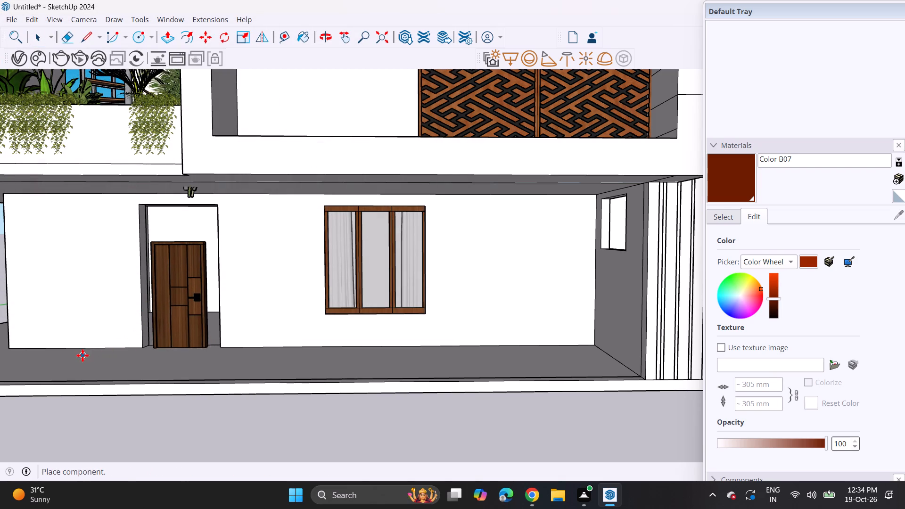
left_click(82, 355)
Move the wooden door by its lower-left corner onto the lower-left corner of the ground-floor doorway opening.
left_click(149, 345)
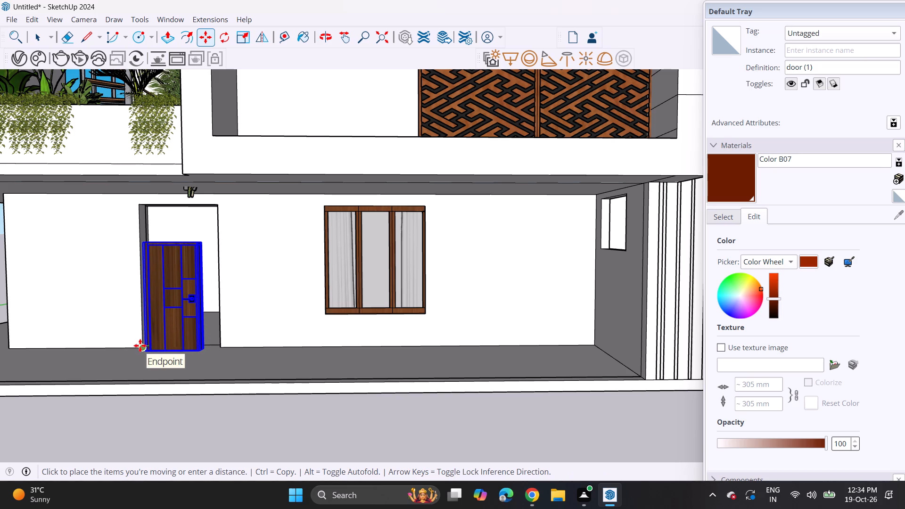
middle_click_drag(140, 344, 212, 343)
middle_click_drag(188, 353, 430, 262)
middle_click_drag(334, 268, 301, 312)
scroll(301, 312, "up", 9)
left_click(290, 305)
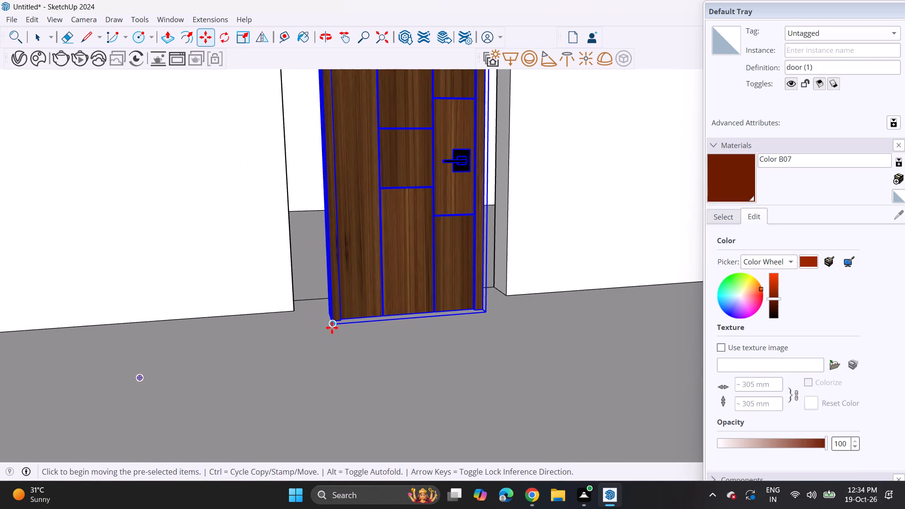
left_click(332, 328)
left_click(292, 313)
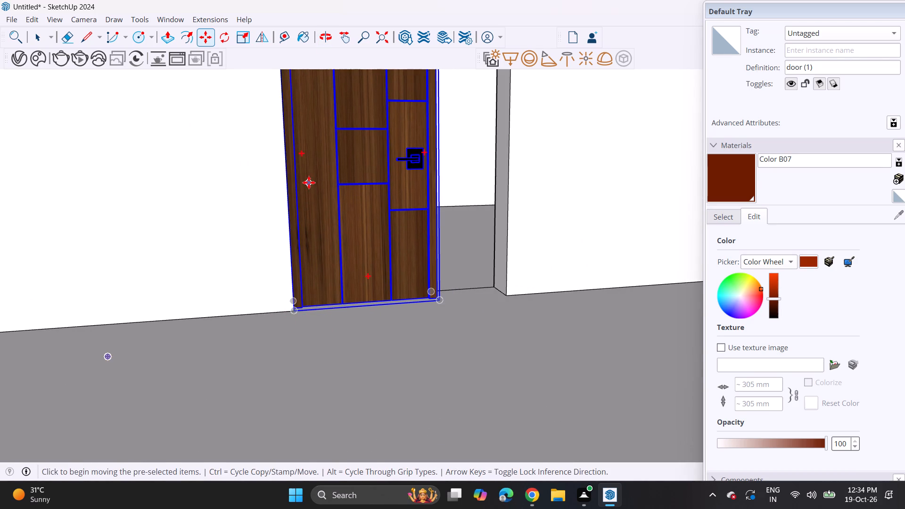
Scale the wooden door up uniformly from its upper-right corner until its top reaches the doorway's upper edge.
scroll(309, 182, "down", 5)
middle_click_drag(322, 192, 334, 337, "shift")
middle_click_drag(330, 314, 214, 287)
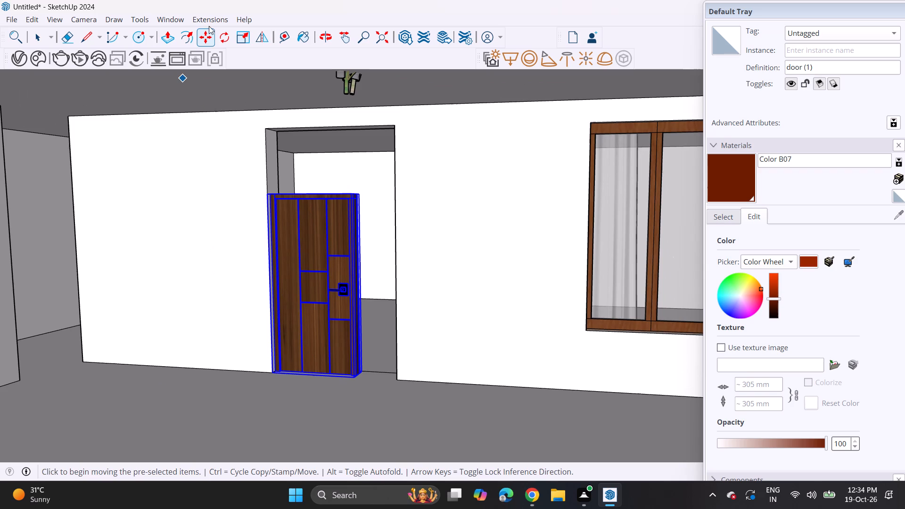
left_click(248, 36)
left_click(347, 195)
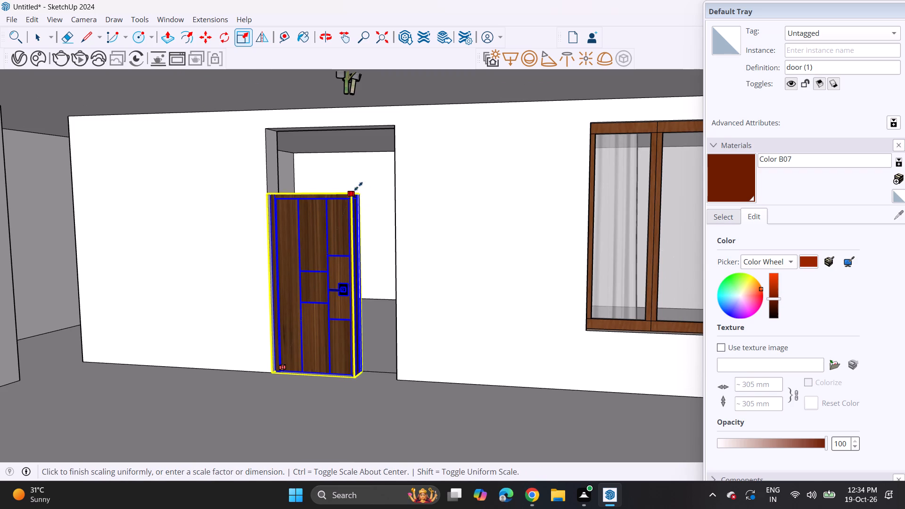
left_click(392, 128)
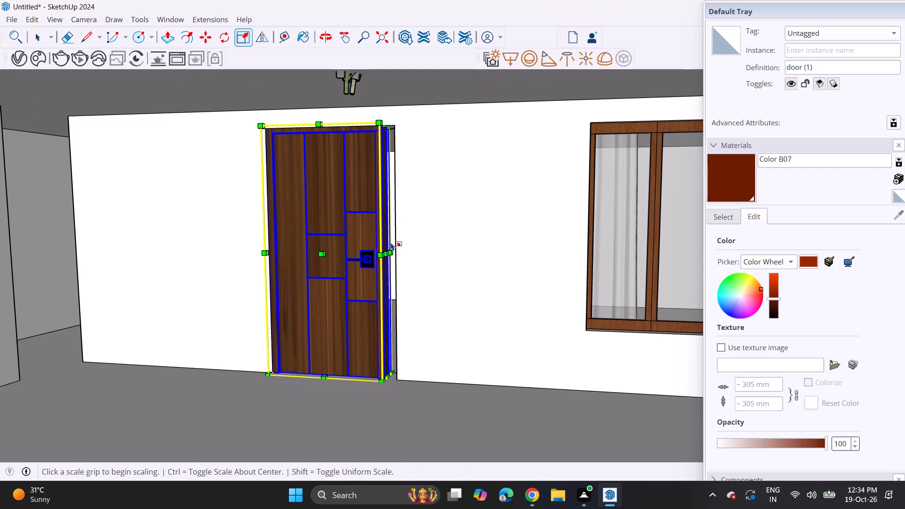
Scale the wooden door along its width so its right edge reaches the doorway's right side.
left_click(388, 253)
left_click(397, 257)
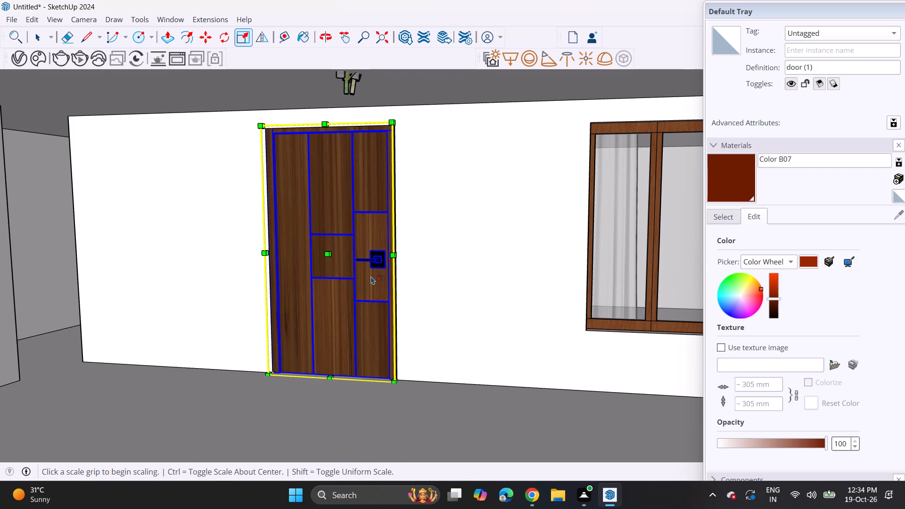
Inspect the whole front facade with the fitted ground-floor door and window from farther away.
key("space")
left_click(400, 315)
scroll(386, 334, "down", 9)
middle_click_drag(387, 360, 419, 336)
scroll(427, 331, "up", 1)
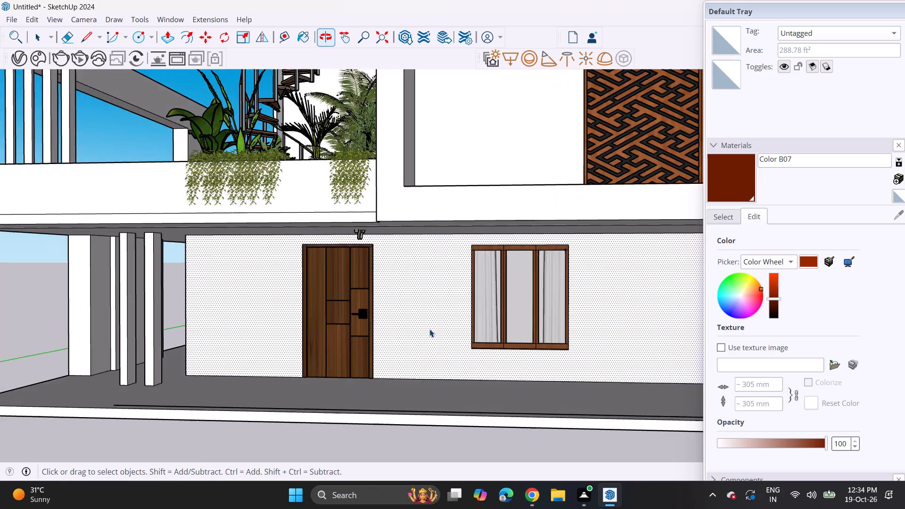
scroll(433, 325, "down", 3)
middle_click_drag(412, 340, 441, 336)
scroll(434, 330, "down", 4)
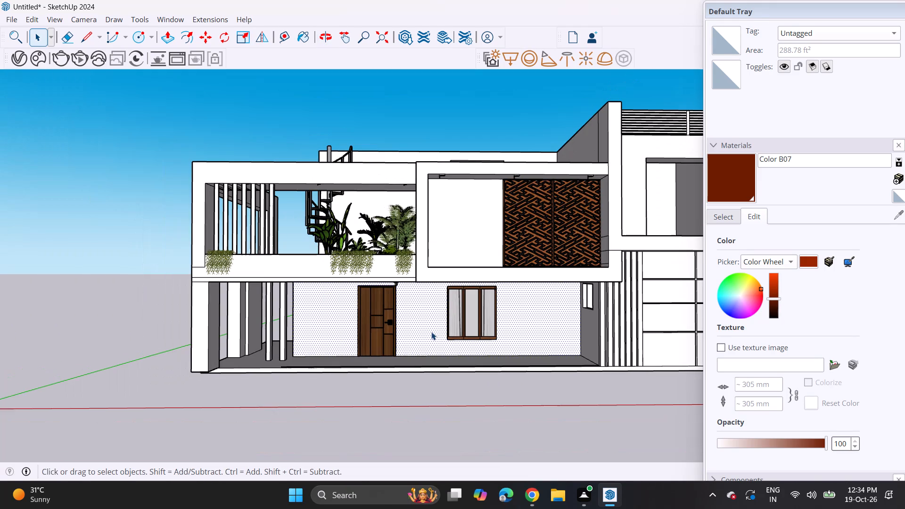
middle_click_drag(443, 314, 411, 316, "shift")
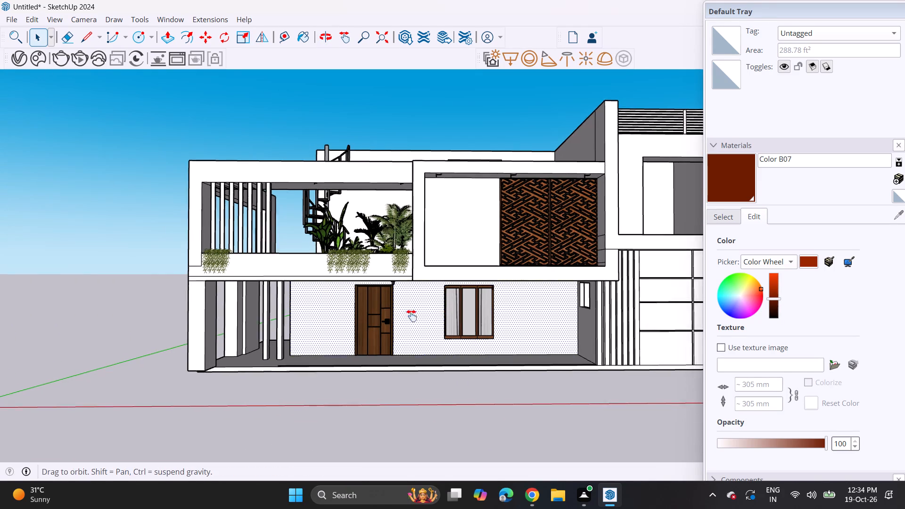
middle_click_drag(411, 316, 310, 342, "shift")
Paint the inner faces of the rear wall and outer side wall of the upper-floor louvered room with Color D01.
left_click(9, 17)
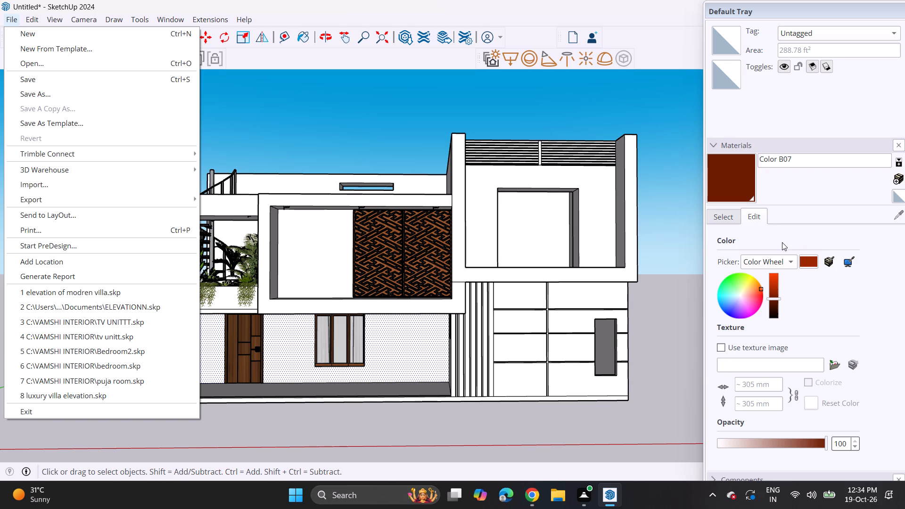
left_click(737, 214)
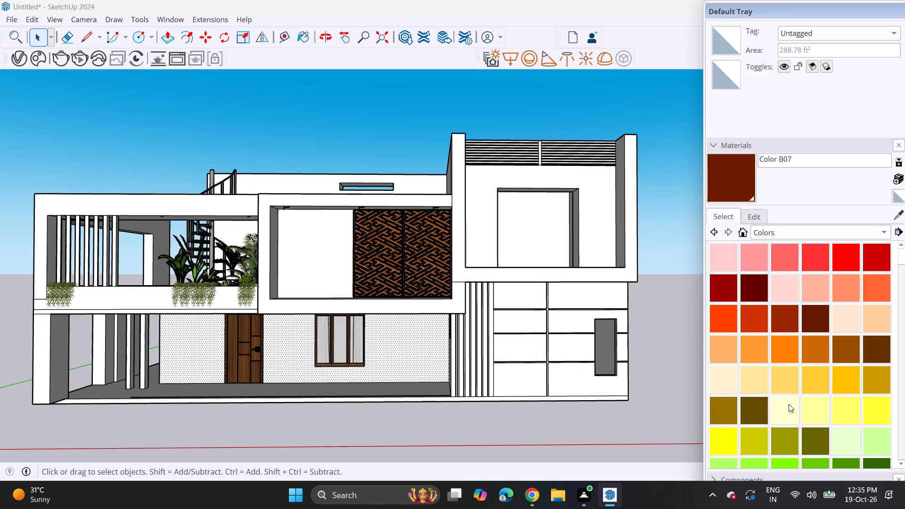
left_click(727, 374)
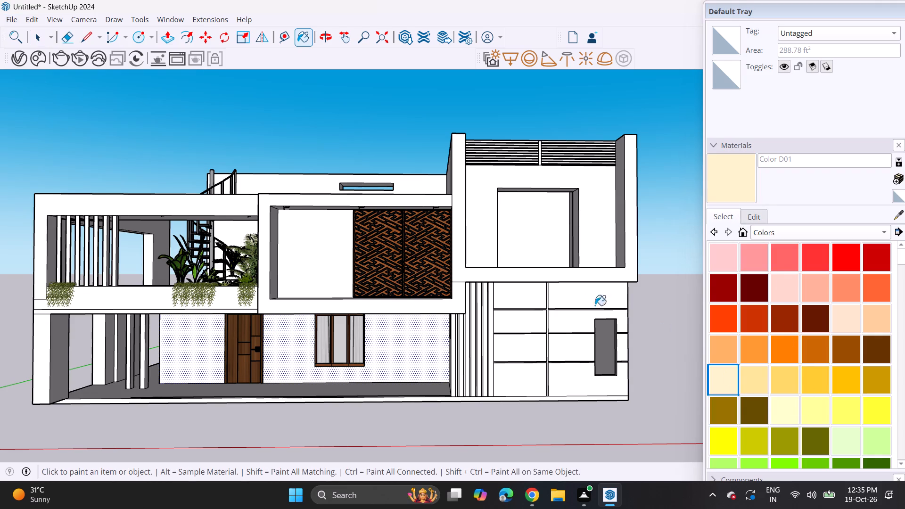
left_click(549, 234)
middle_click_drag(559, 240, 557, 172)
middle_click_drag(559, 208, 582, 218)
scroll(582, 218, "up", 1)
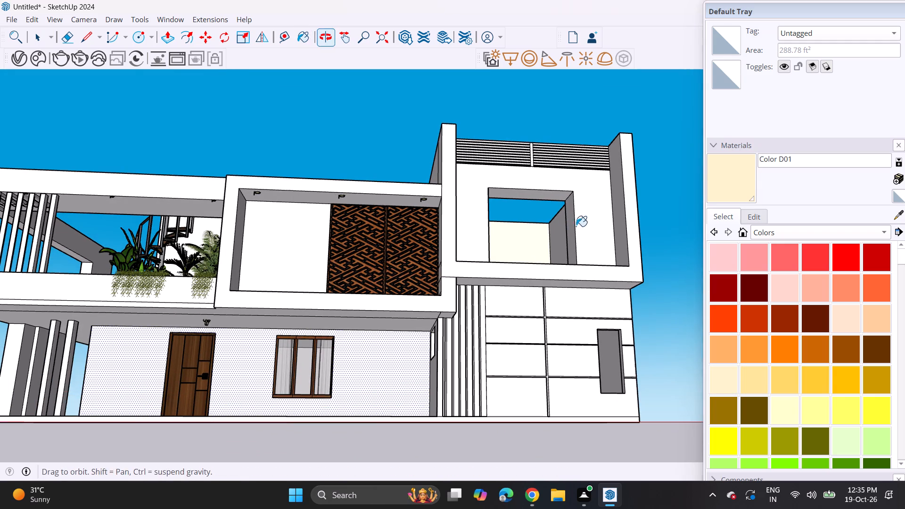
left_click(557, 230)
Draw short lines across the wall top at both rear corners of the louvered room to separate the rear wall's top face.
middle_click_drag(571, 190, 530, 376)
scroll(510, 205, "down", 3)
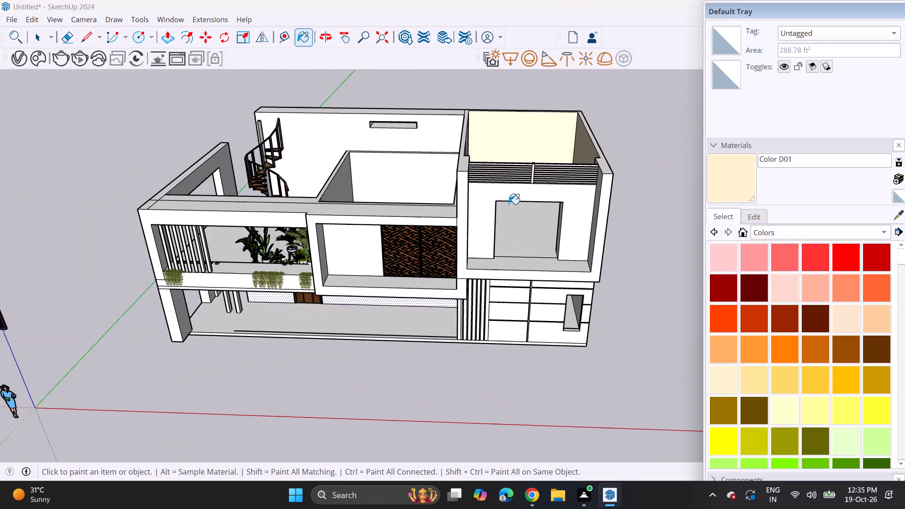
middle_click_drag(494, 140, 79, 142)
middle_click_drag(449, 203, 252, 186)
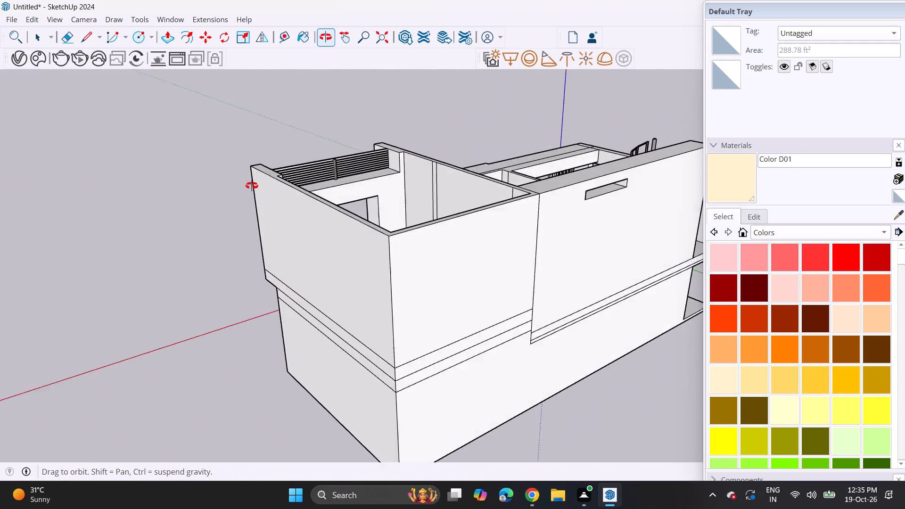
middle_click_drag(252, 186, 277, 222)
left_click(169, 36)
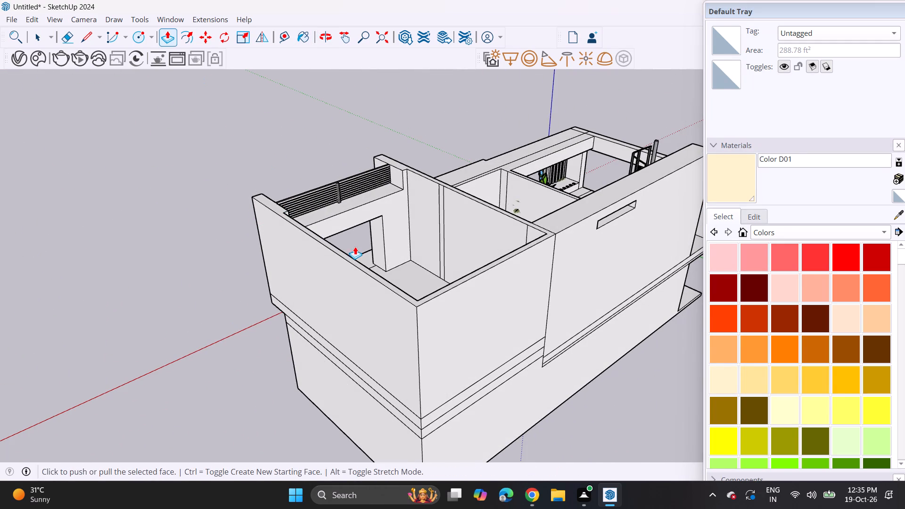
key("space")
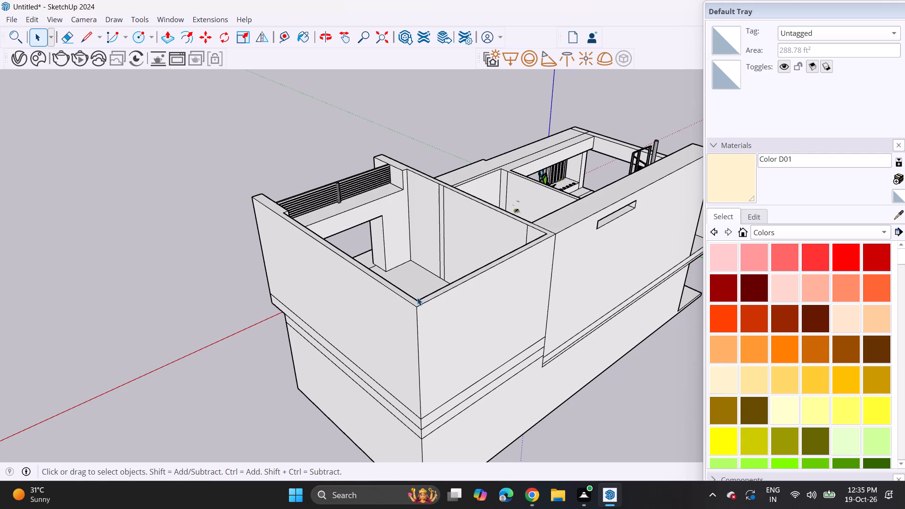
left_click(87, 41)
scroll(404, 327, "up", 2)
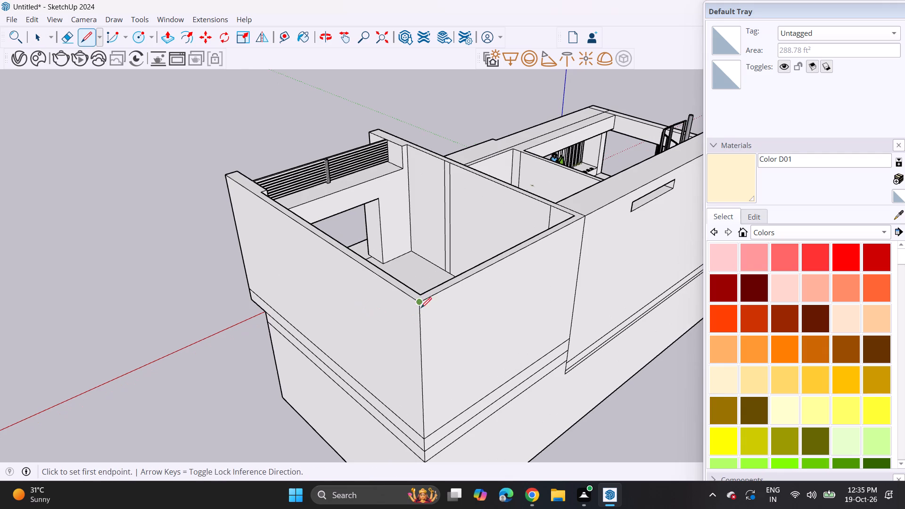
left_click(417, 295)
left_click(411, 300)
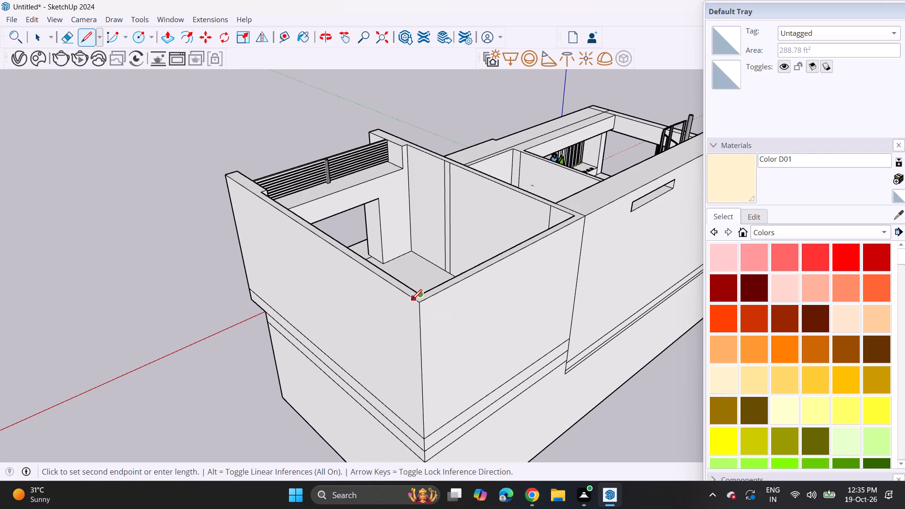
left_click(574, 213)
left_click(578, 210)
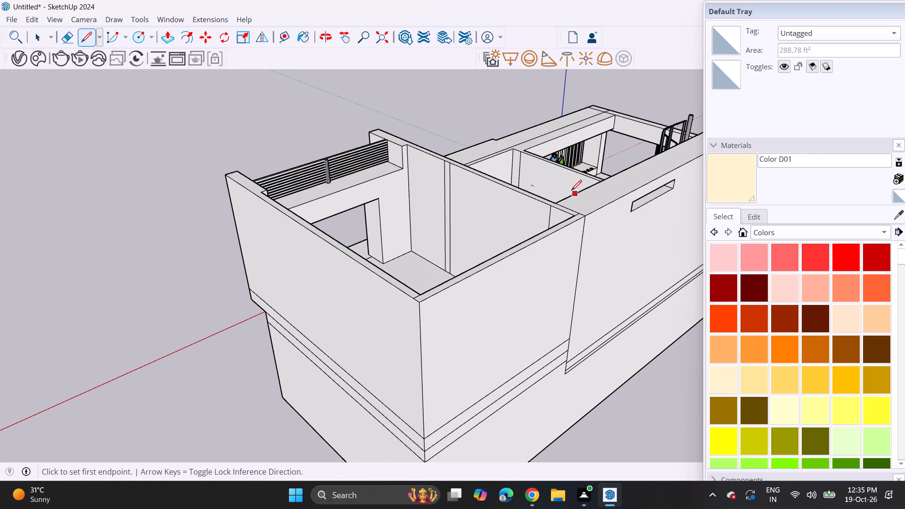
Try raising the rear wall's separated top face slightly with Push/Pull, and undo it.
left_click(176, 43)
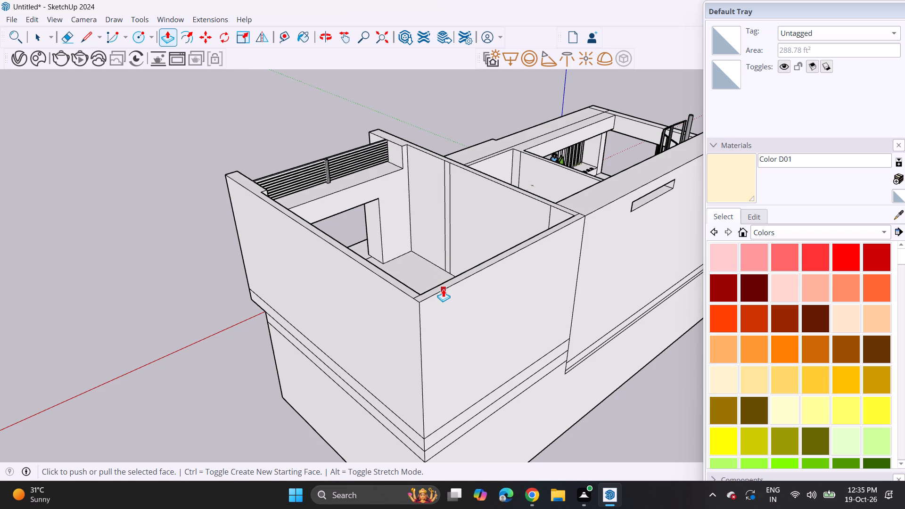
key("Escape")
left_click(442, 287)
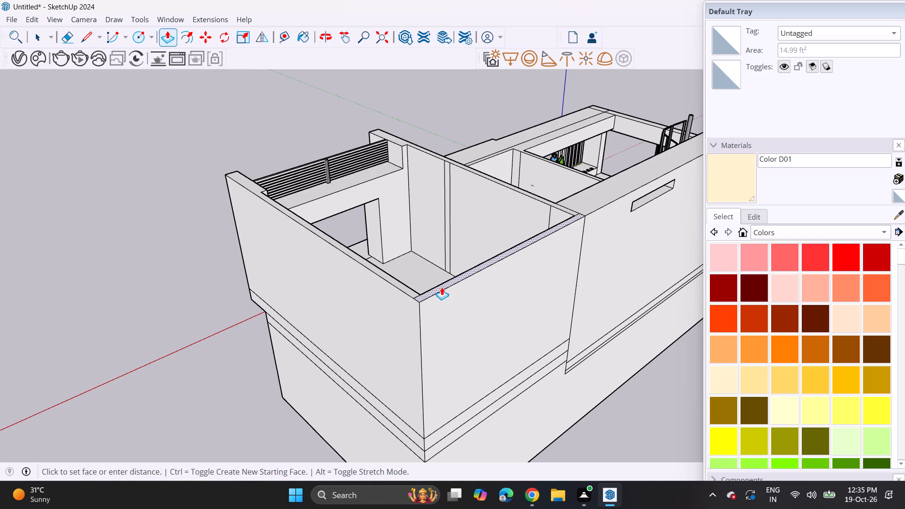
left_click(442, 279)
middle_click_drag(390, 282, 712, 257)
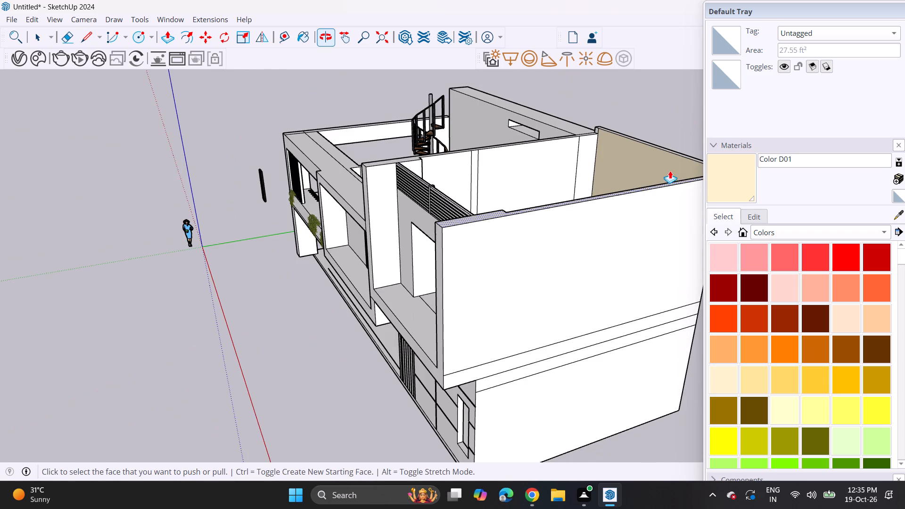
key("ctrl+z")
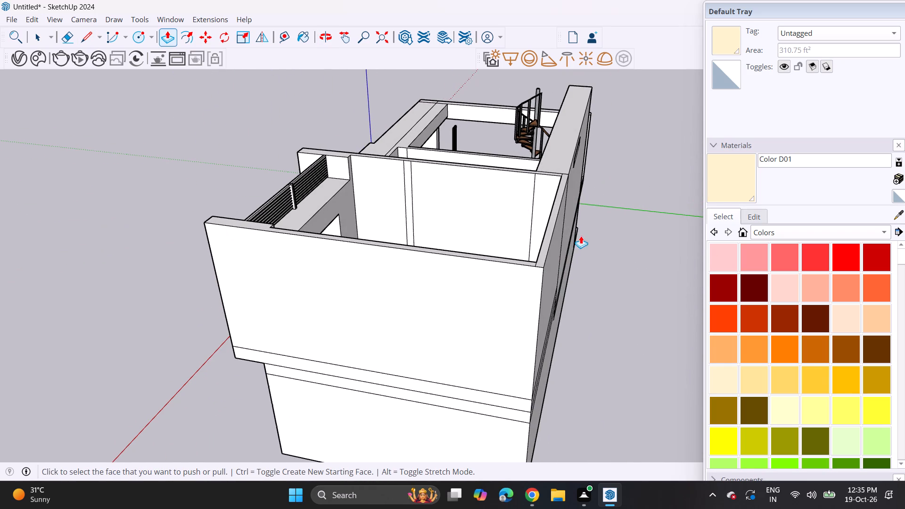
Raise the separated top face of the louvered room's rear wall slightly with Push/Pull.
left_click(545, 259)
scroll(542, 253, "up", 1)
middle_click(542, 253)
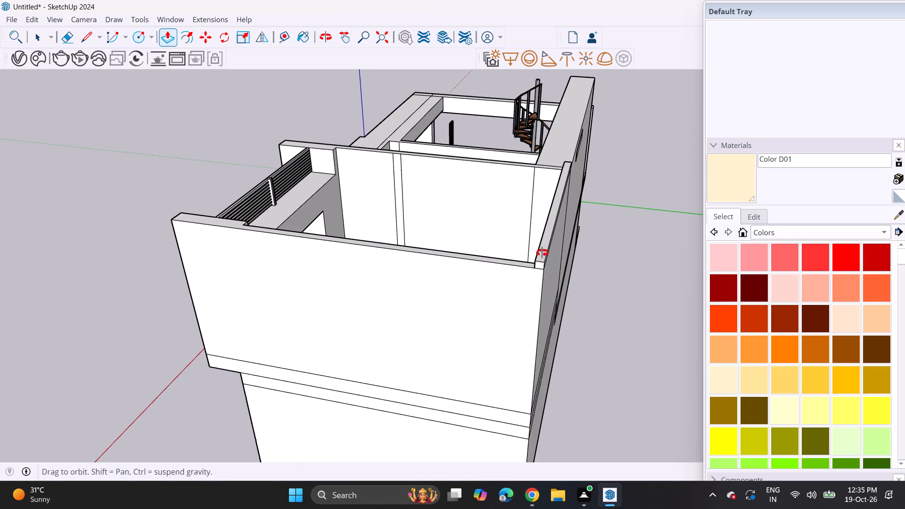
left_click(542, 253)
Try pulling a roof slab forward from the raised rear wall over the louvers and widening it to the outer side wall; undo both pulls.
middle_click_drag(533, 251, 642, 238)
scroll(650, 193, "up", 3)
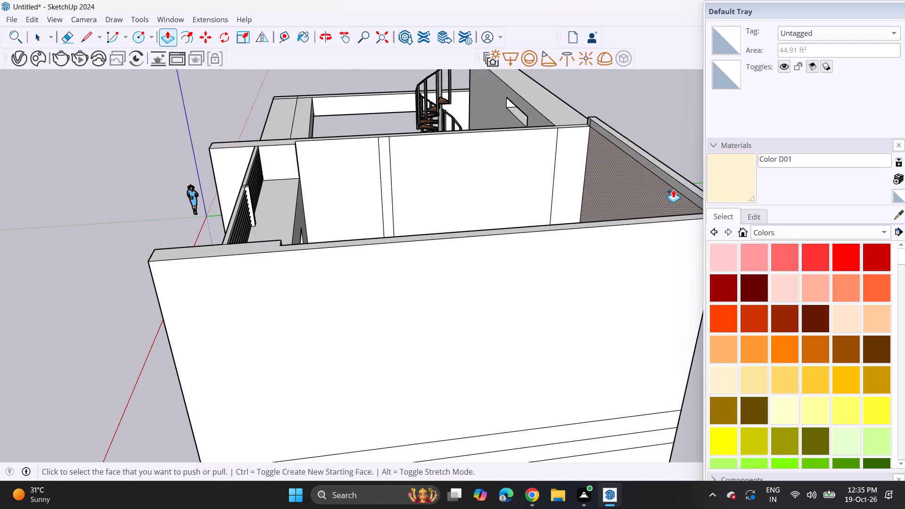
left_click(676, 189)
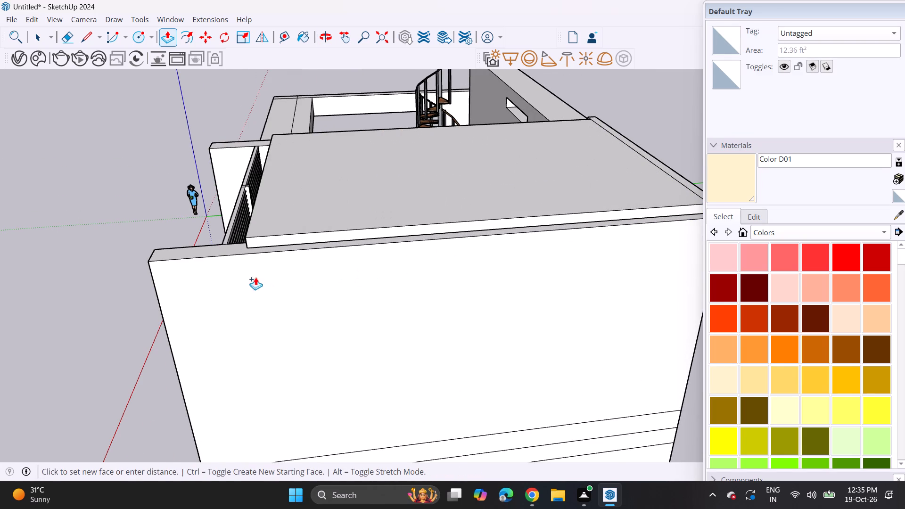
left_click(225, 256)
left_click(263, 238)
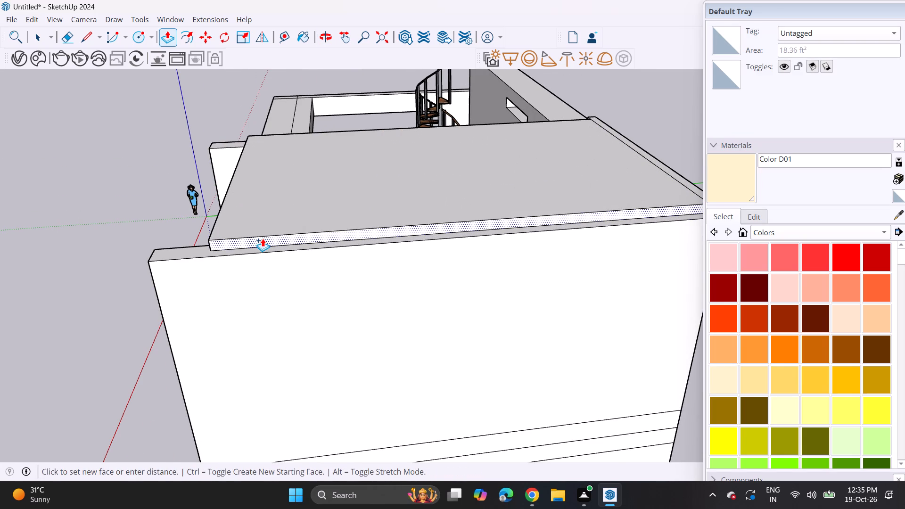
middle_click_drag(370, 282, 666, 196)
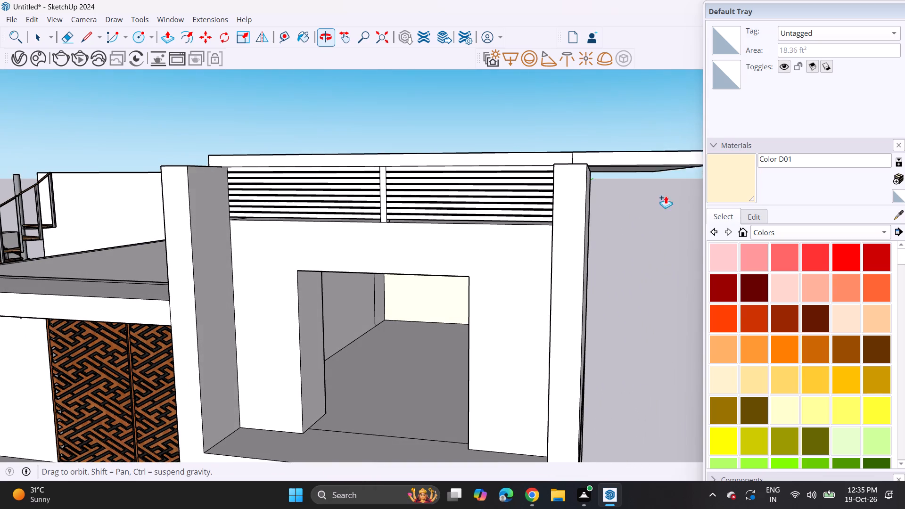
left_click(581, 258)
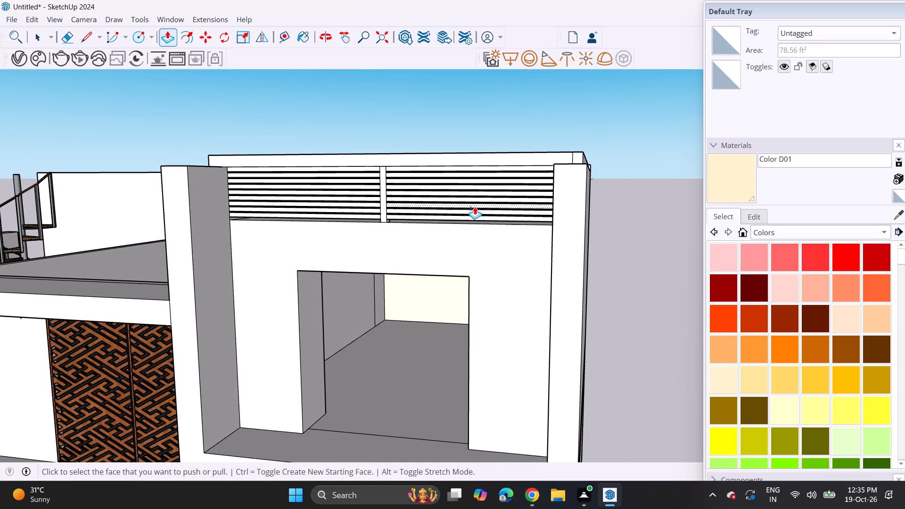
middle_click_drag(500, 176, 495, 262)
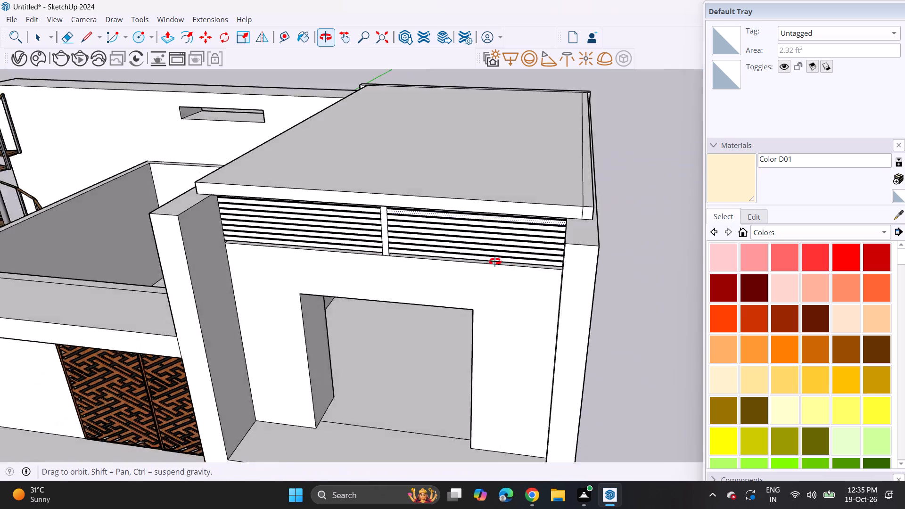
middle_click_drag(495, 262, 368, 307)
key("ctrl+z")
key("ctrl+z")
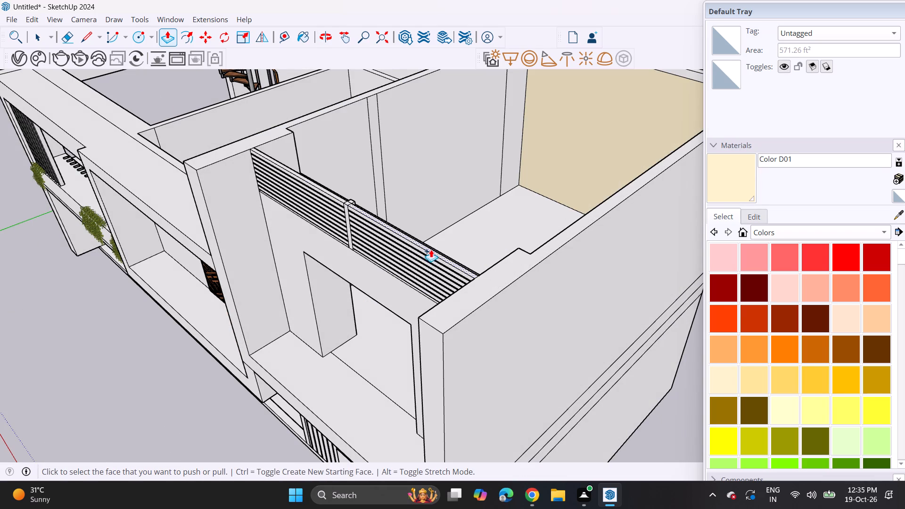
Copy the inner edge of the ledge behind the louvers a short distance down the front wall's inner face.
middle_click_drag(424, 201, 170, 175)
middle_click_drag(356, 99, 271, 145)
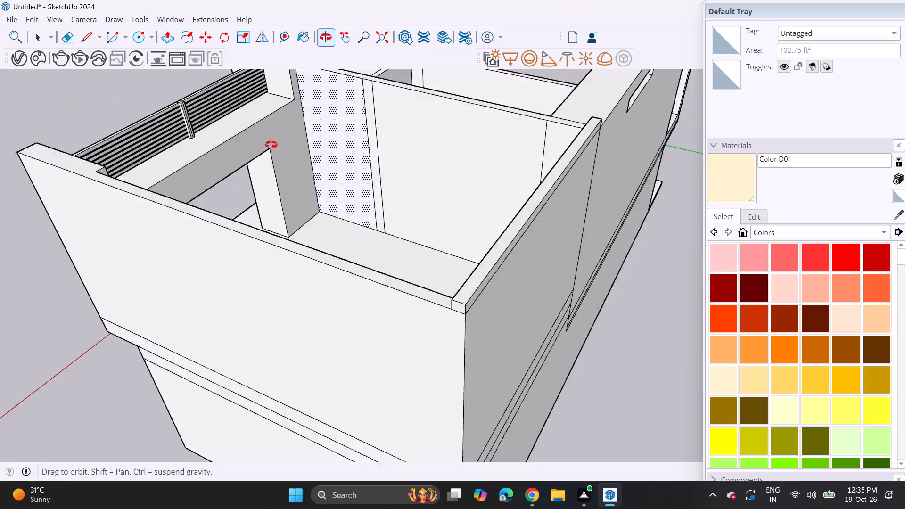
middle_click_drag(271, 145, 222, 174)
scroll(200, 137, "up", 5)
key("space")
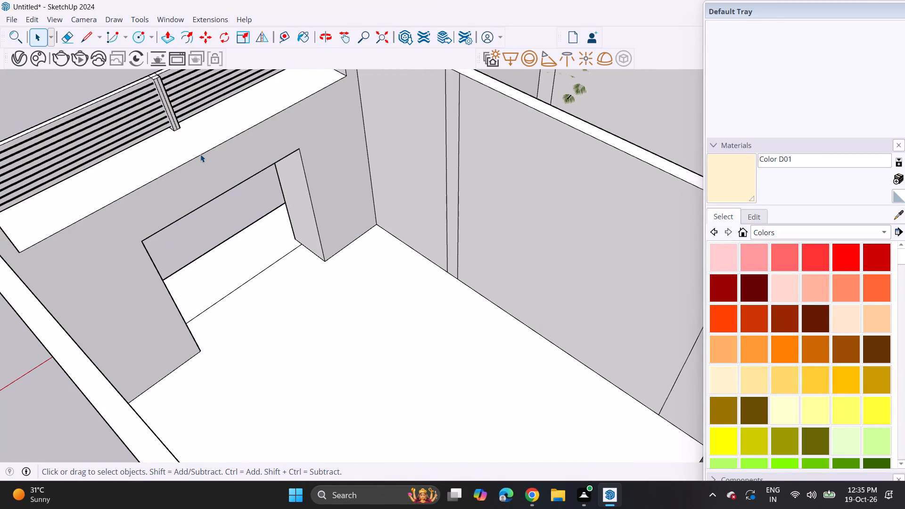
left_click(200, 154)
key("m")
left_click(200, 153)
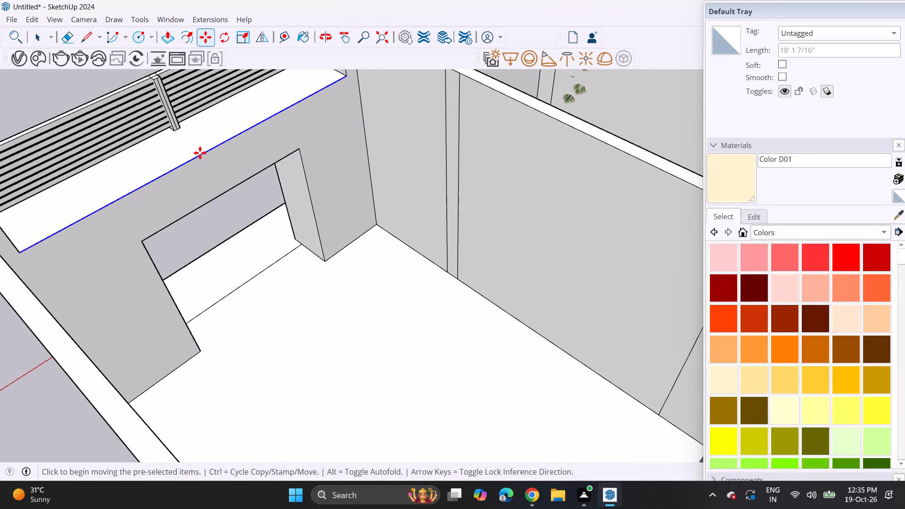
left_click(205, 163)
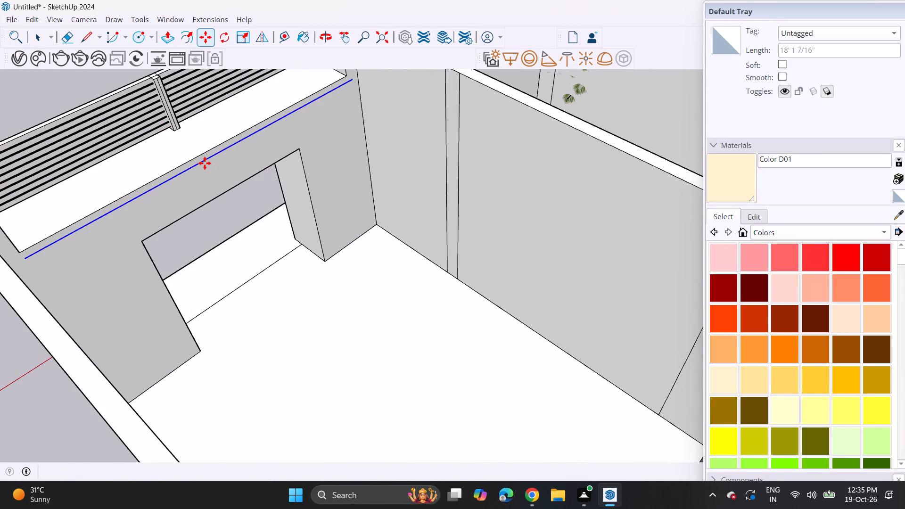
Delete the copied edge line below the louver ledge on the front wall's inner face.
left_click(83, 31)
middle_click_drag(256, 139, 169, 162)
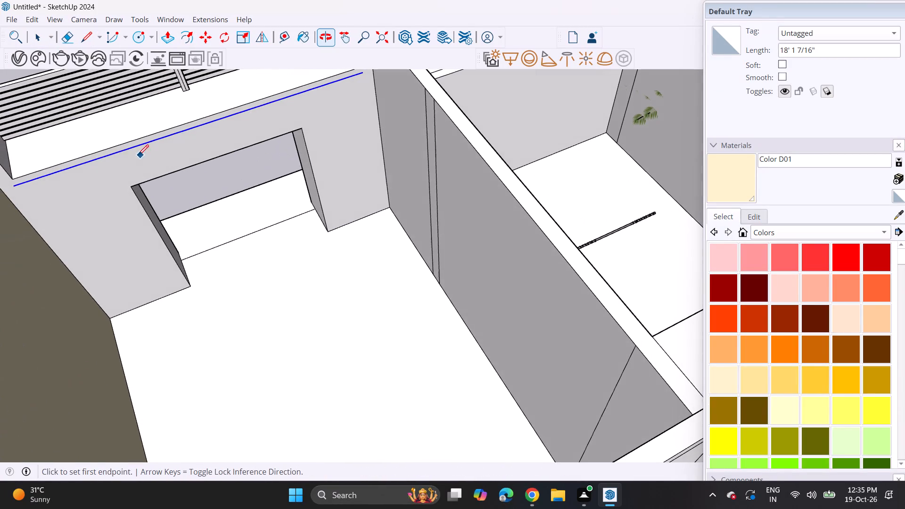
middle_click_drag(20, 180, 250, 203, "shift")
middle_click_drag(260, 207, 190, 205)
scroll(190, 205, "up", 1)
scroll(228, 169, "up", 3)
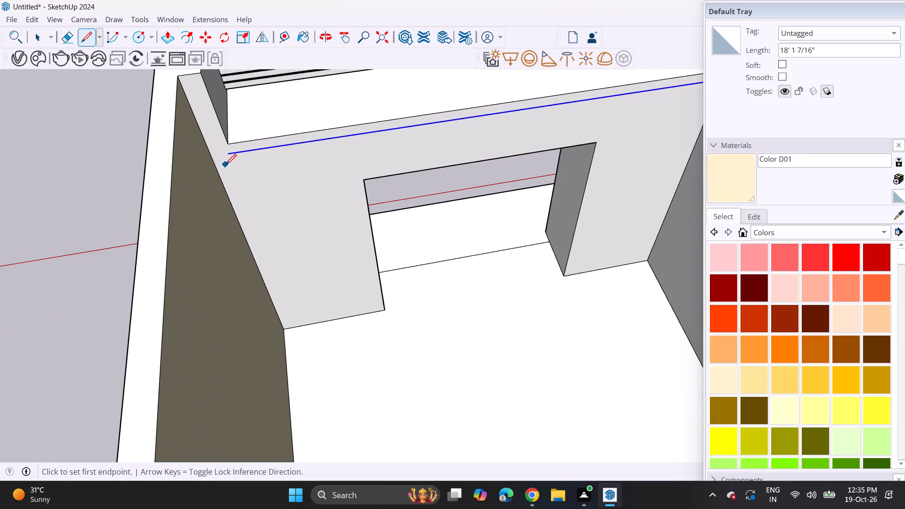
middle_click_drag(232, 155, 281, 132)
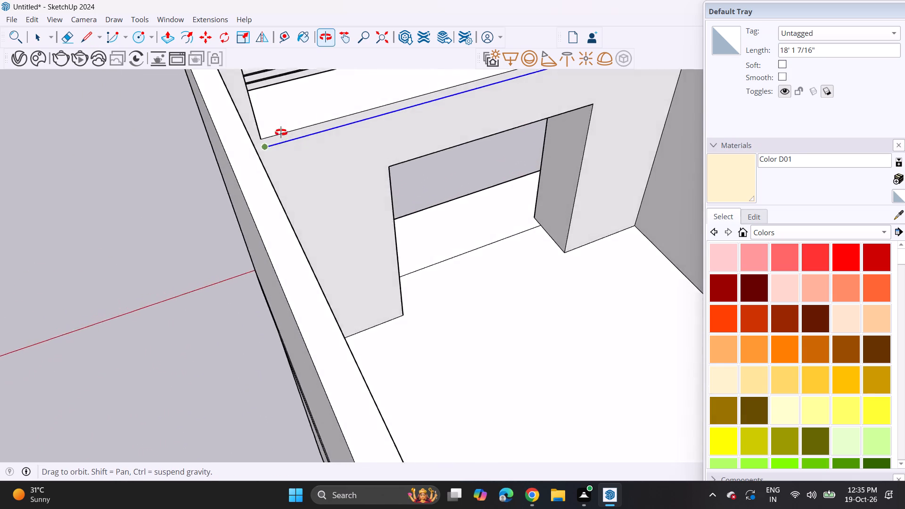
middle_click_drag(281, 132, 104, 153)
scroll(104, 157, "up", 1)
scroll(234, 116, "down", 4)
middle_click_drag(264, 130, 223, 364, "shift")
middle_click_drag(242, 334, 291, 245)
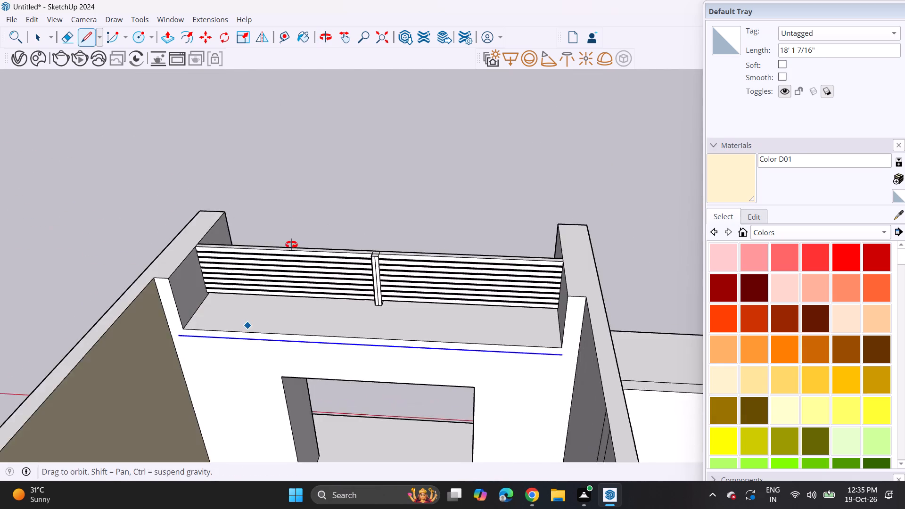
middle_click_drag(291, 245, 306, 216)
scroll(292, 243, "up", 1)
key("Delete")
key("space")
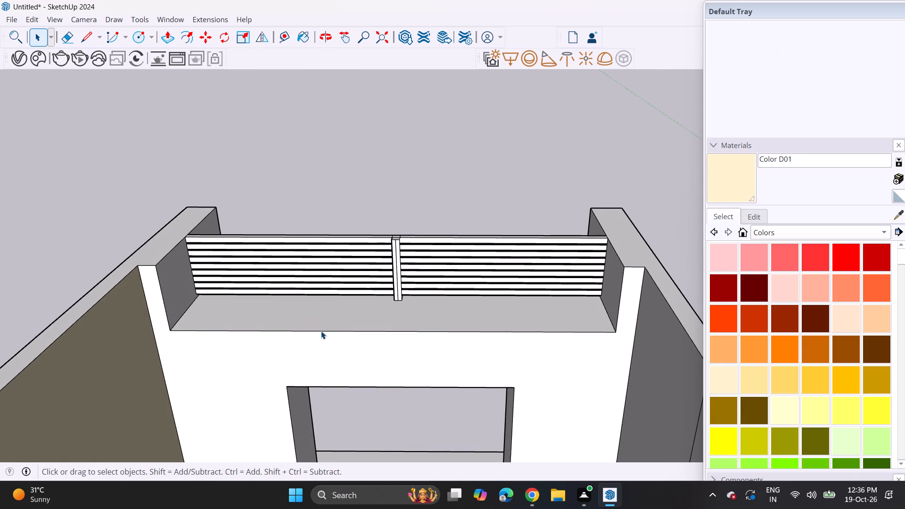
Copy the inner edge of the ledge behind the louvers about 6 inches down the front wall's inner face.
left_click(329, 332)
key("m")
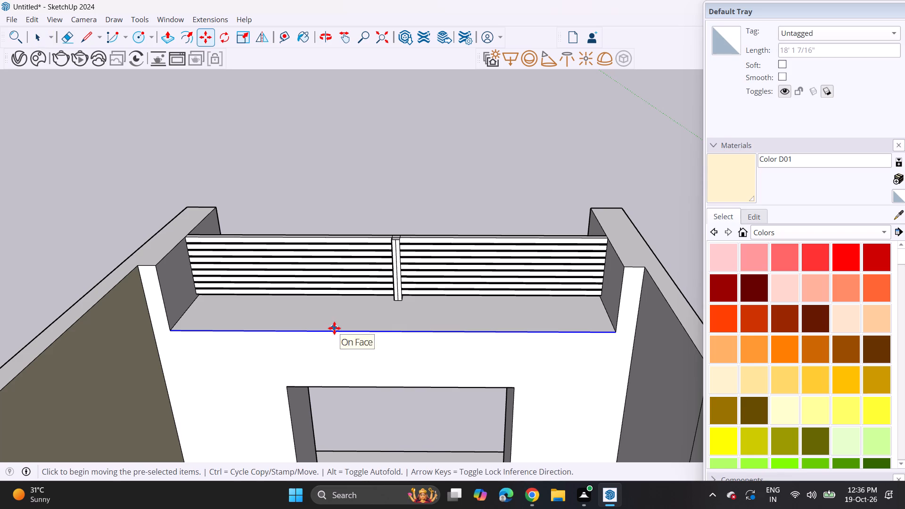
left_click(333, 333)
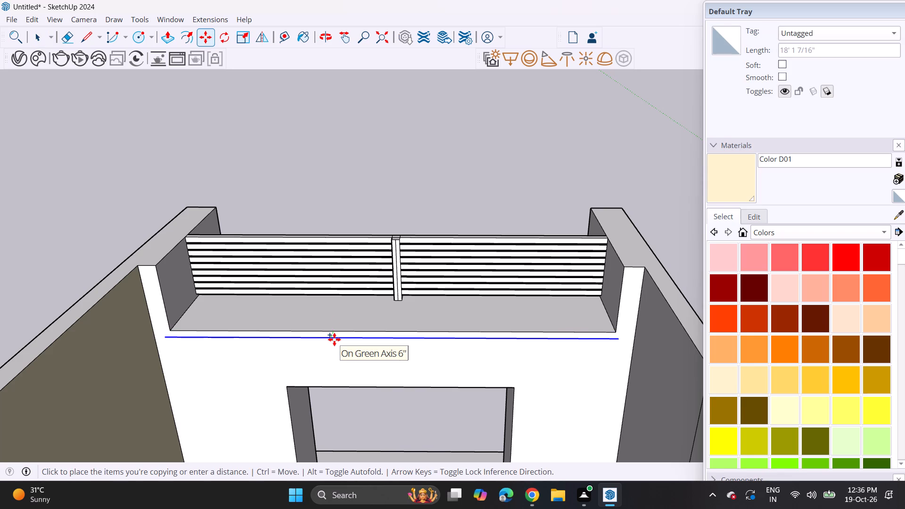
middle_click_drag(344, 339, 346, 286)
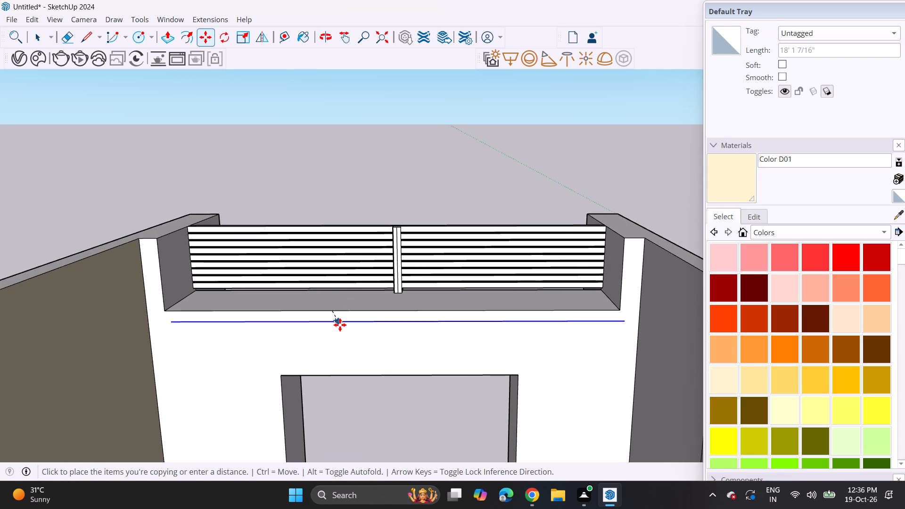
left_click(337, 322)
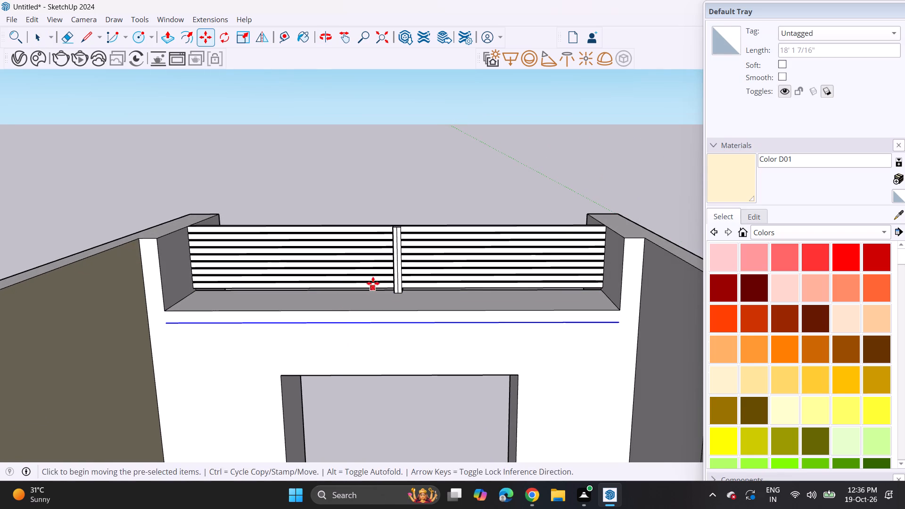
Draw short lines extending the ledge edge and its copy to the adjoining side wall at one end, redoing the ledge line.
middle_click_drag(373, 283, 504, 333)
middle_click_drag(559, 321, 559, 363)
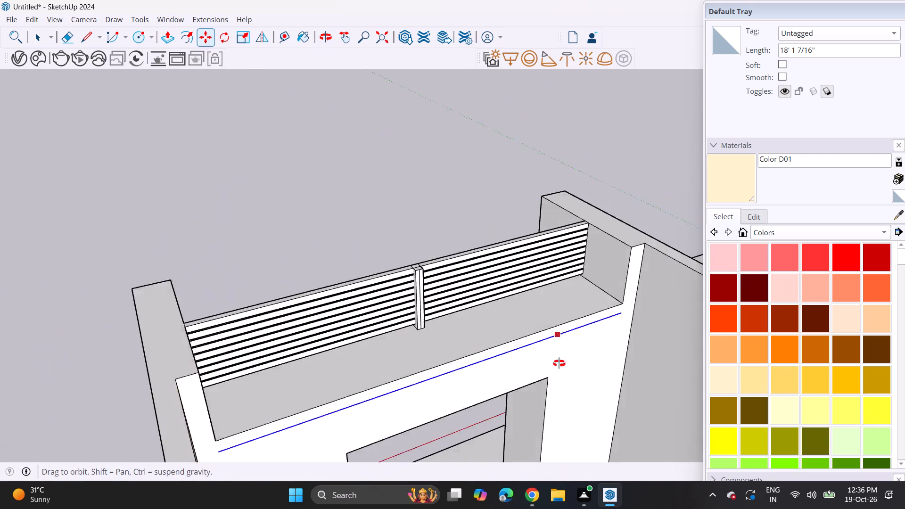
middle_click_drag(559, 363, 561, 382)
left_click(90, 41)
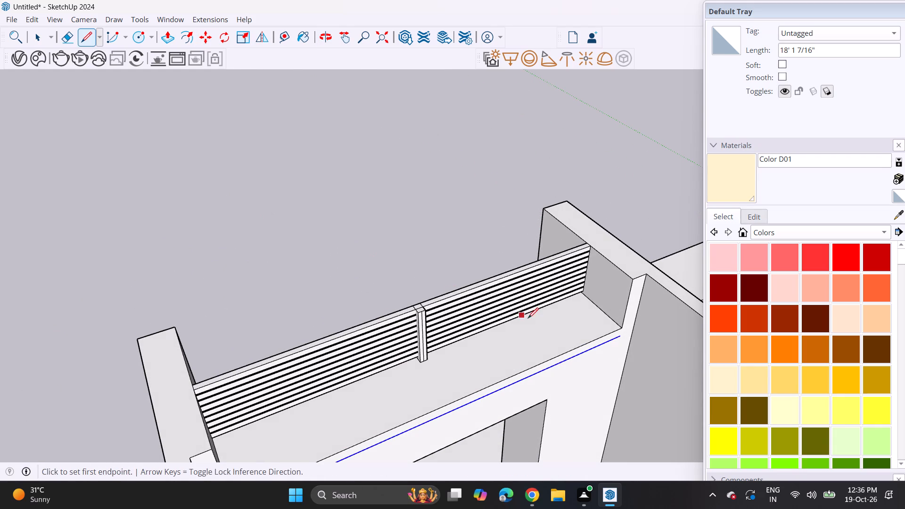
left_click(621, 338)
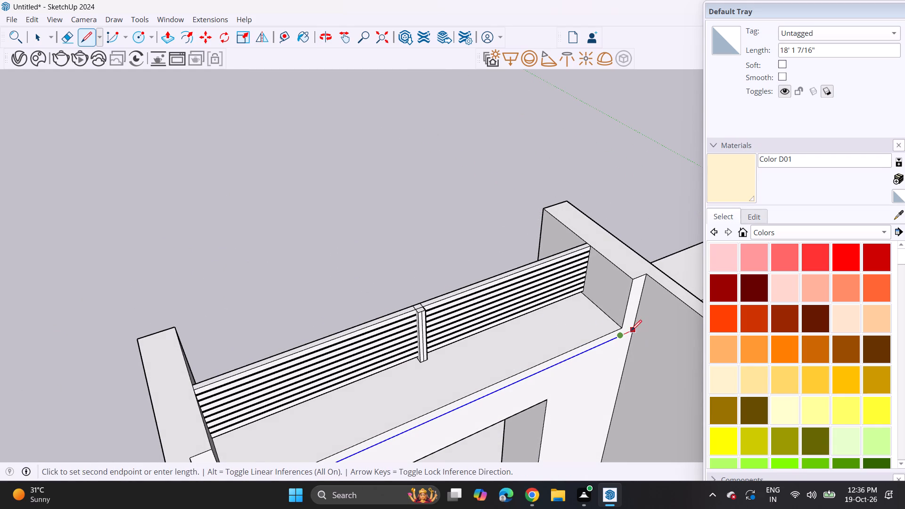
left_click(631, 330)
left_click(622, 329)
left_click(639, 321)
key("ctrl+z")
key("ctrl+z")
left_click(621, 330)
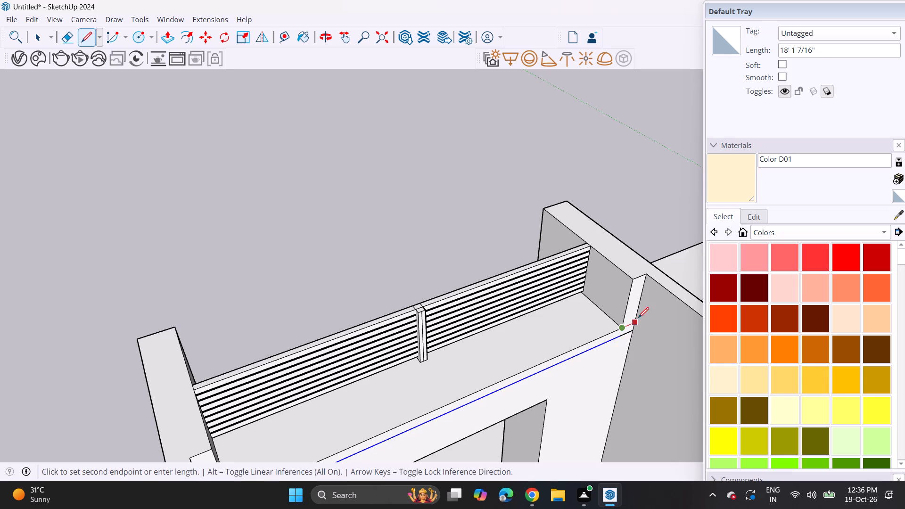
left_click(637, 318)
Extend the copied line and the ledge edge to the side wall at the opposite end, closing the narrow strip.
middle_click_drag(594, 341, 608, 279, "shift")
middle_click_drag(596, 284, 560, 287)
scroll(73, 408, "up", 3)
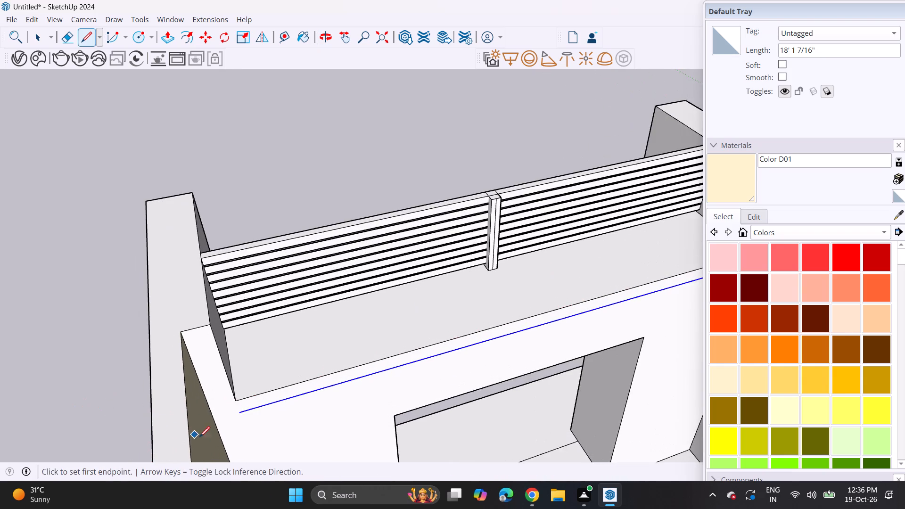
scroll(242, 425, "up", 3)
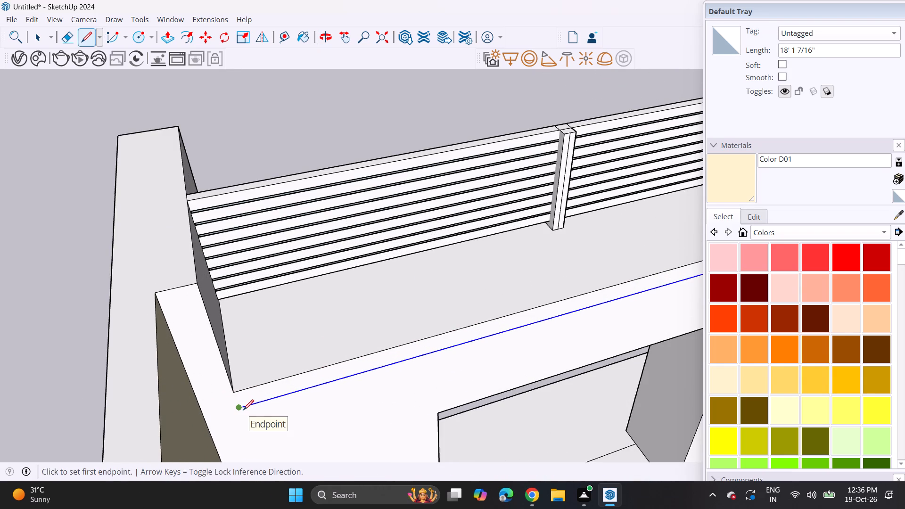
left_click_drag(243, 409, 239, 410)
left_click(204, 417)
left_click_drag(234, 390, 218, 393)
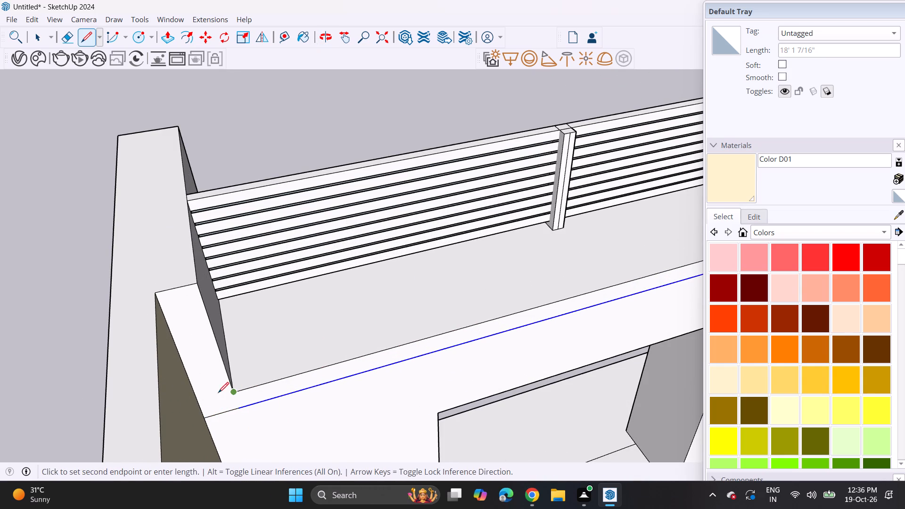
left_click_drag(218, 393, 228, 391)
left_click(203, 399)
Push/Pull the narrow strip below the ledge across the room to the rear wall to form a roof slab.
scroll(193, 394, "down", 4)
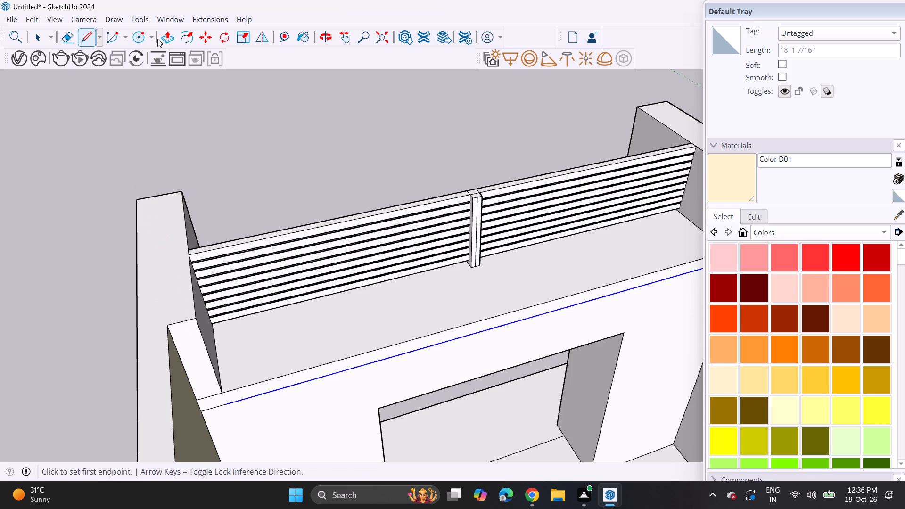
left_click(161, 37)
left_click(304, 374)
scroll(328, 422, "down", 6)
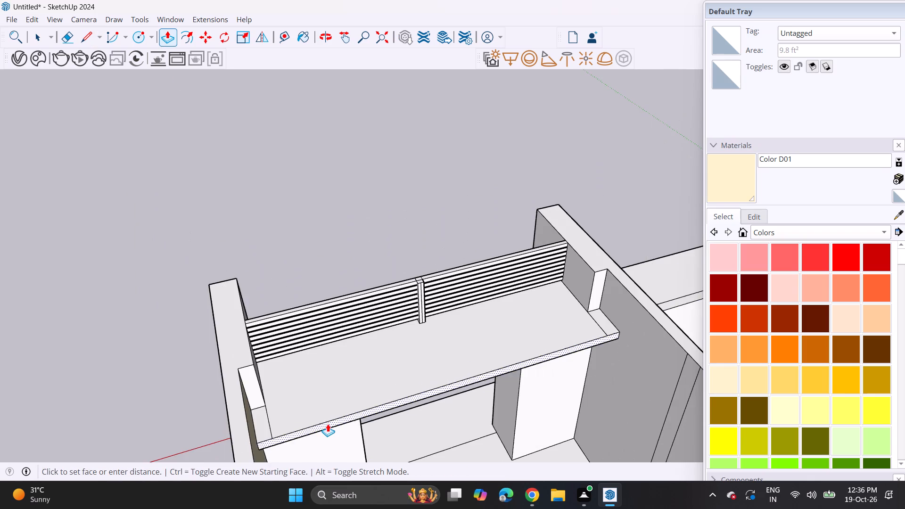
middle_click_drag(325, 420, 273, 296)
middle_click_drag(263, 260, 493, 347)
scroll(506, 336, "down", 4)
middle_click_drag(492, 316, 225, 254, "shift")
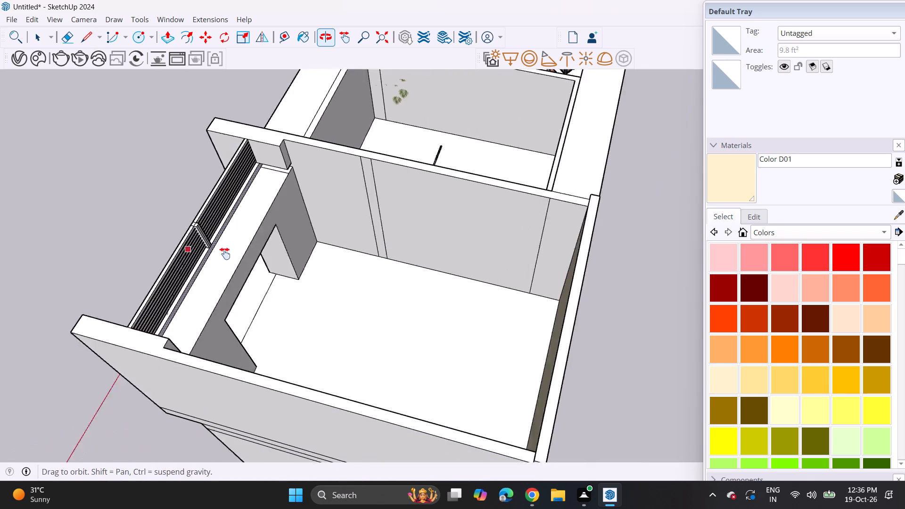
middle_click_drag(225, 254, 199, 243, "shift")
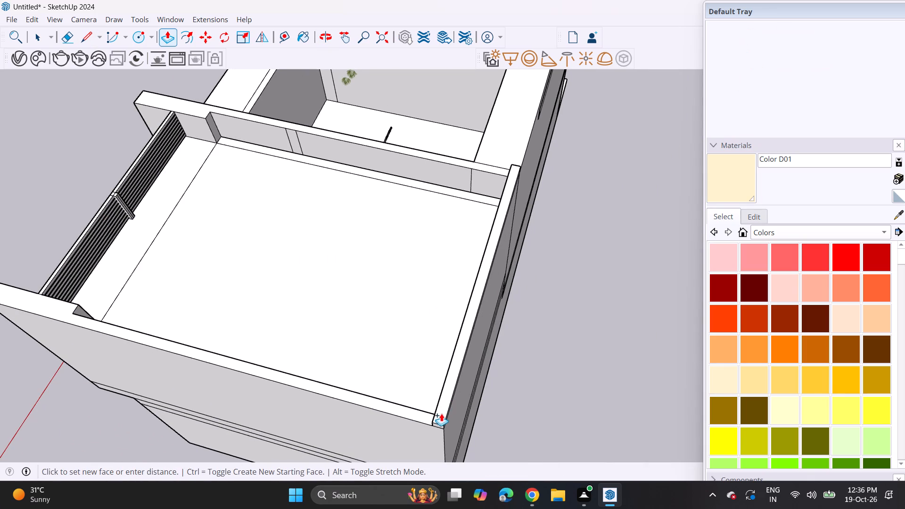
left_click(442, 415)
Paint the underside of the new roof slab inside the louvered room with Color D01.
middle_click_drag(146, 367, 570, 145)
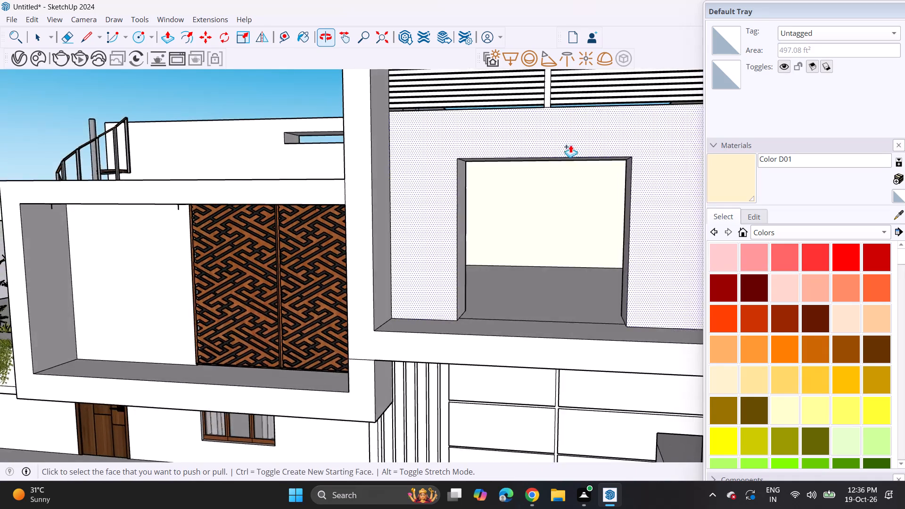
scroll(556, 163, "down", 2)
middle_click_drag(538, 185, 555, 99)
scroll(753, 243, "up", 1)
left_click(746, 189)
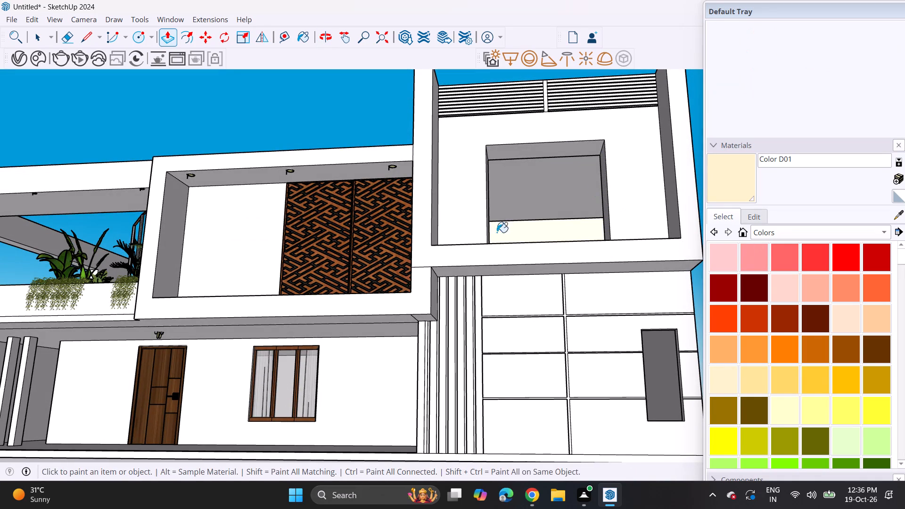
left_click(534, 189)
Paint the inner side walls of the louvered room, including the narrow wall strip, with Color D01.
middle_click_drag(530, 205, 348, 304)
scroll(526, 209, "up", 2)
left_click(514, 203)
left_click(485, 209)
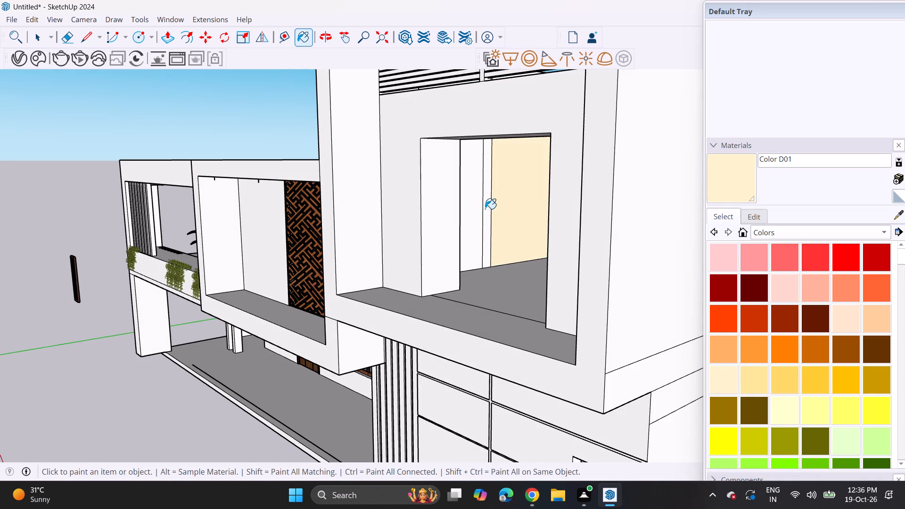
left_click_drag(463, 216, 469, 216)
middle_click_drag(462, 232, 663, 215)
middle_click_drag(633, 218, 373, 299, "shift")
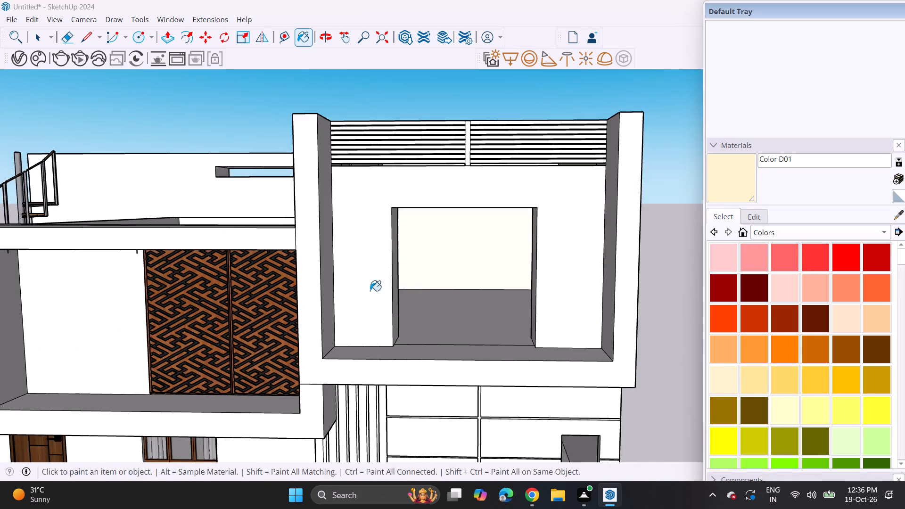
middle_click_drag(381, 288, 589, 250)
scroll(388, 287, "up", 1)
left_click(497, 278)
Examine the painted room through its front opening and the overall front facade.
middle_click_drag(460, 285, 385, 299)
scroll(417, 293, "up", 1)
scroll(337, 275, "down", 6)
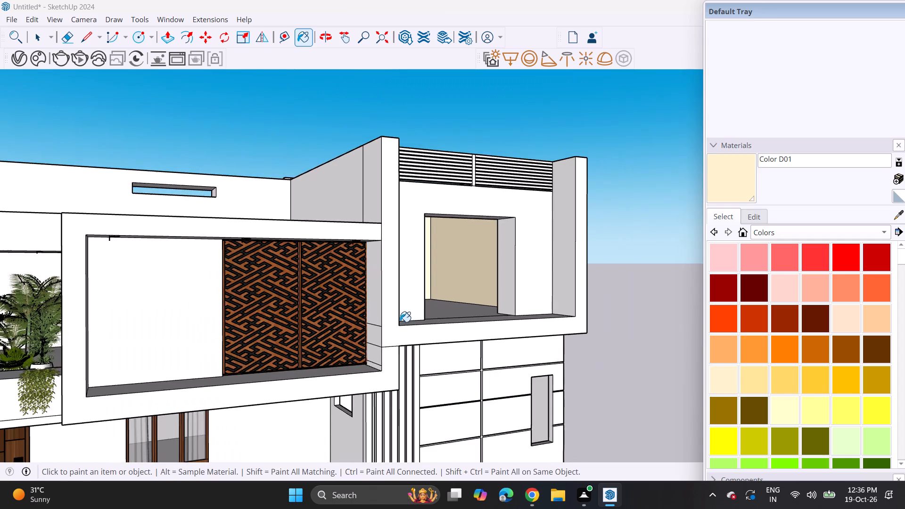
middle_click_drag(340, 321, 278, 301)
scroll(260, 306, "down", 5)
middle_click_drag(308, 312, 329, 312)
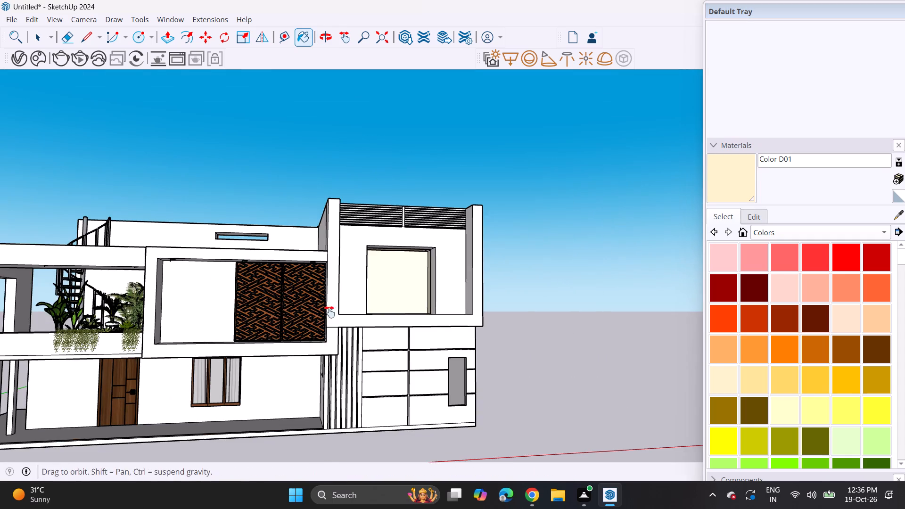
middle_click_drag(329, 312, 390, 318)
middle_click_drag(420, 328, 371, 303)
scroll(362, 300, "down", 4)
middle_click_drag(376, 318, 423, 323)
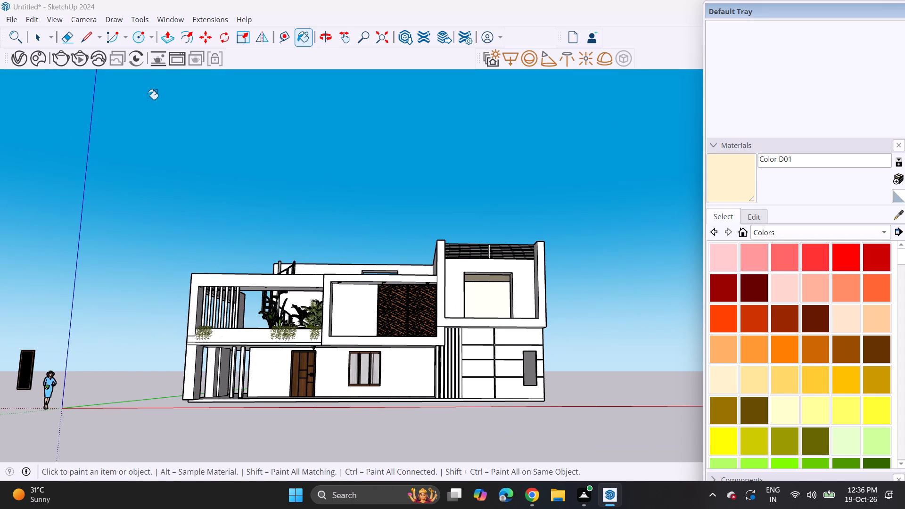
Import the Klein+raam window model from the Downloads folder.
left_click(14, 18)
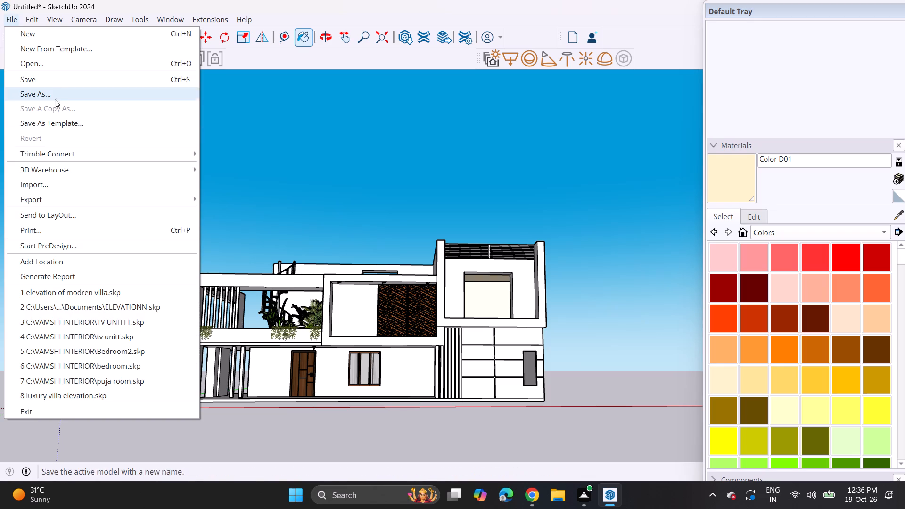
left_click(58, 185)
scroll(329, 177, "down", 4)
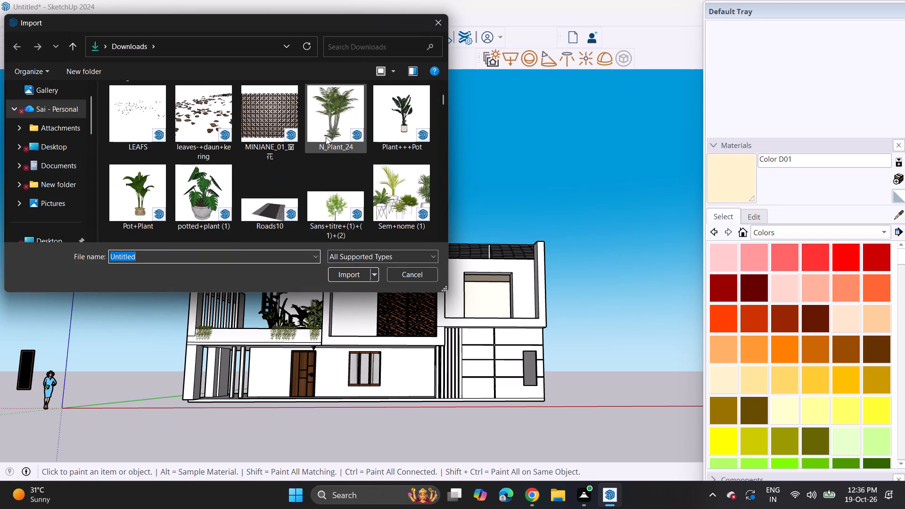
scroll(326, 137, "down", 6)
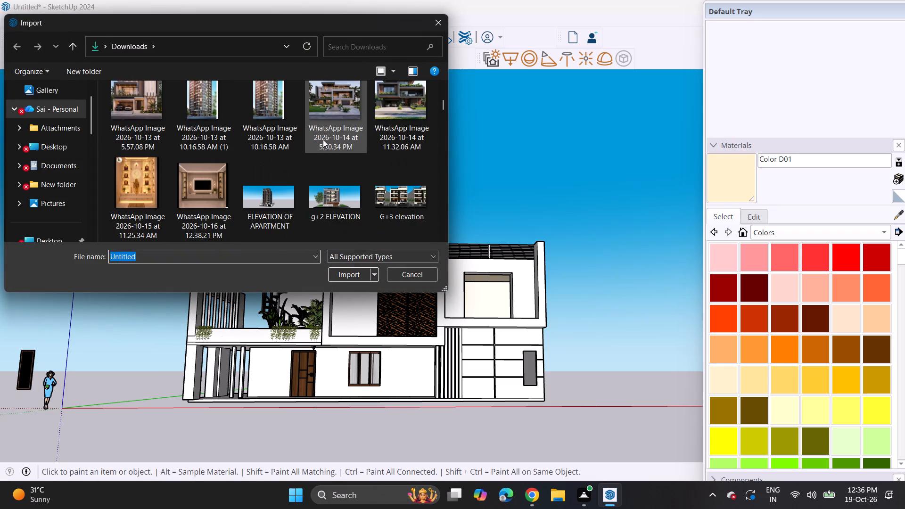
scroll(323, 140, "down", 7)
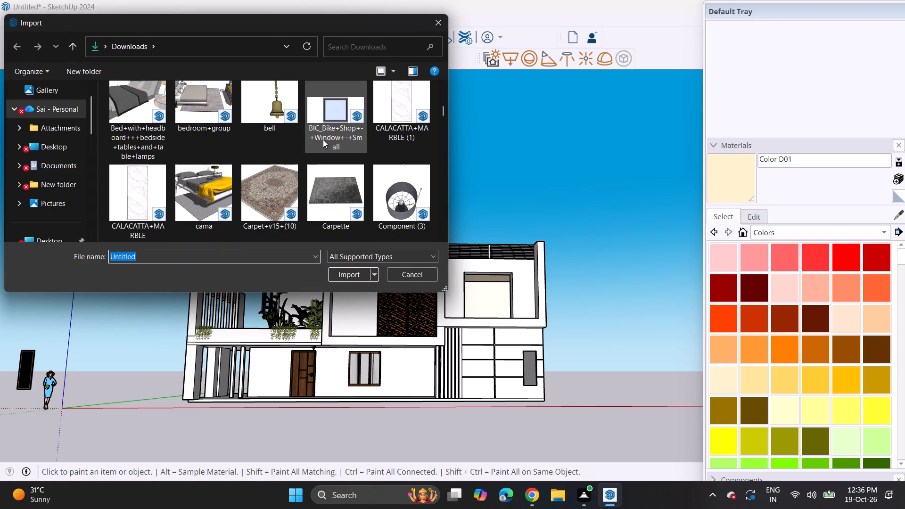
scroll(323, 140, "down", 5)
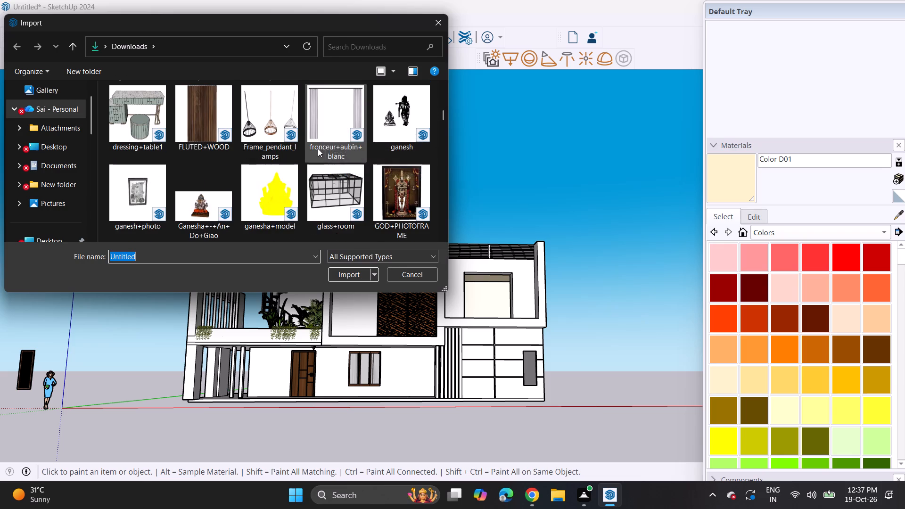
scroll(318, 148, "down", 5)
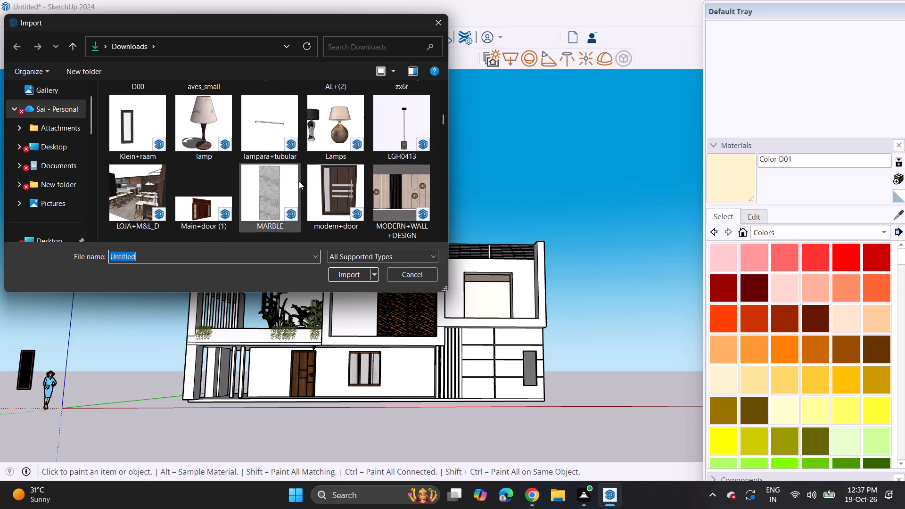
left_click(149, 131)
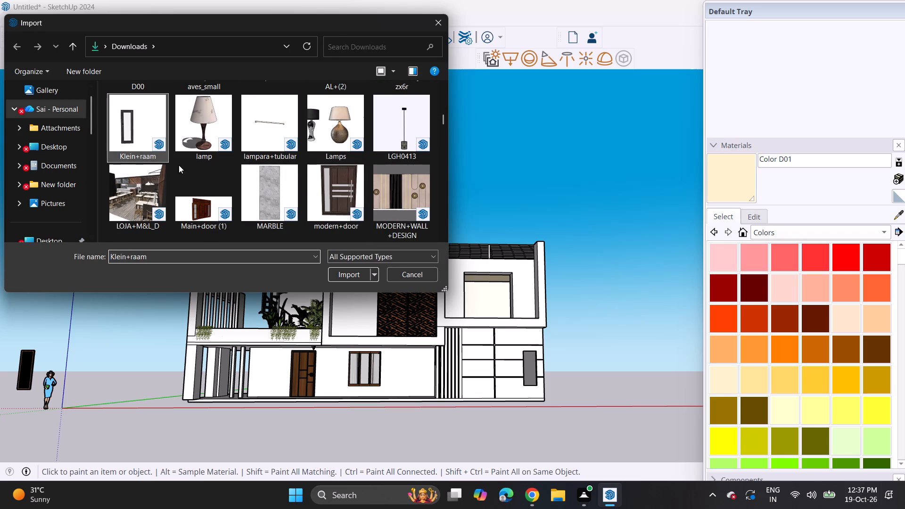
left_click(339, 271)
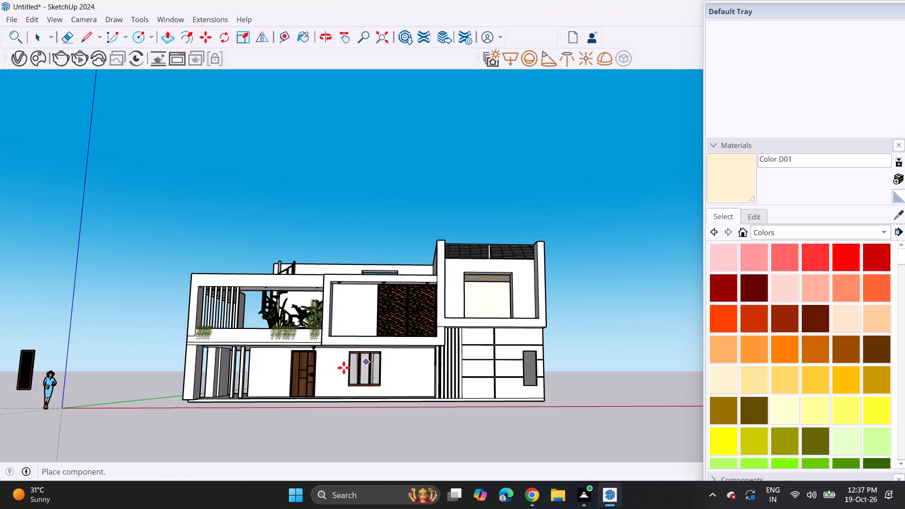
Place the Klein+raam window on the ground-floor porch near the end wall with the small opening.
middle_click_drag(369, 378, 498, 442)
middle_click_drag(371, 377, 562, 426)
scroll(354, 414, "up", 4)
scroll(394, 372, "up", 4)
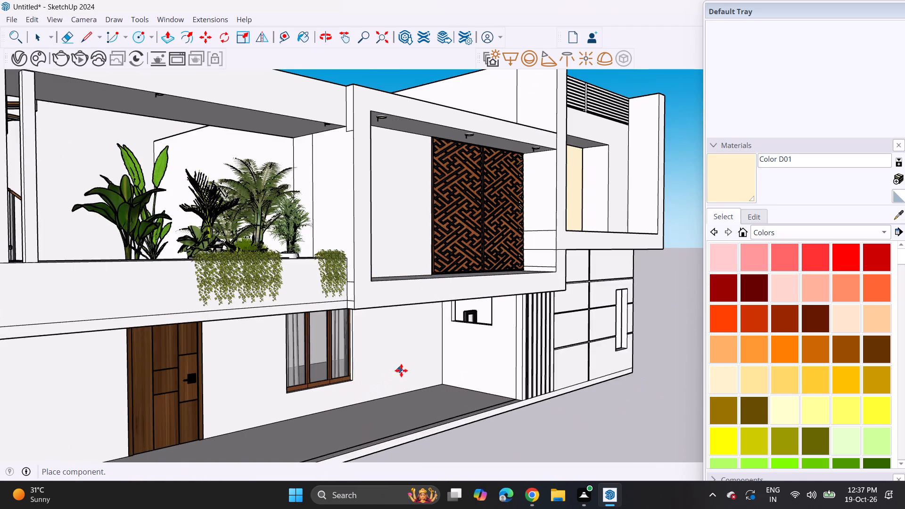
scroll(405, 369, "up", 4)
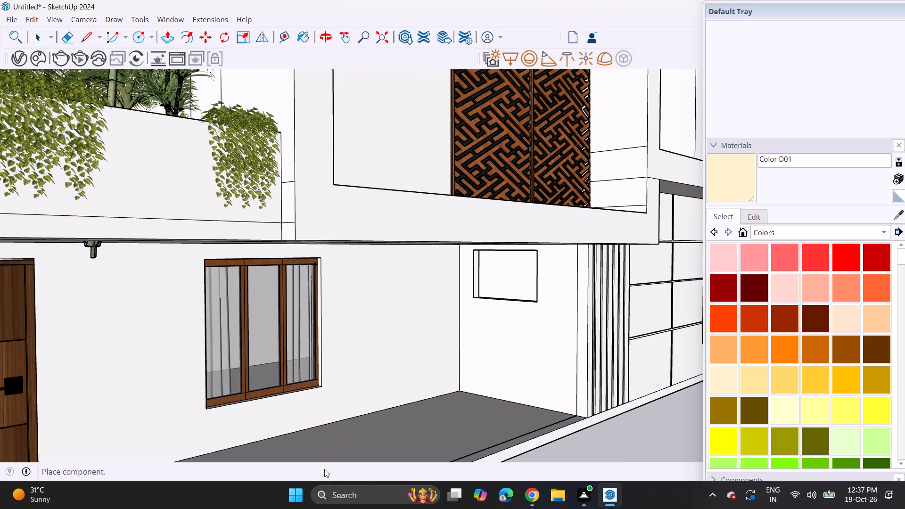
left_click(342, 454)
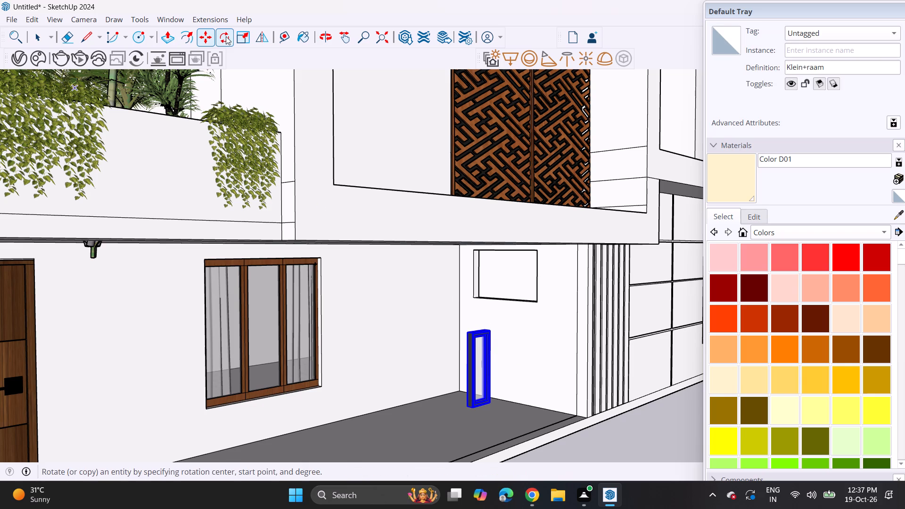
Rotate the Klein+raam window parallel to the porch end wall and turn it onto its side so it lies horizontally.
left_click(229, 38)
left_click(428, 441)
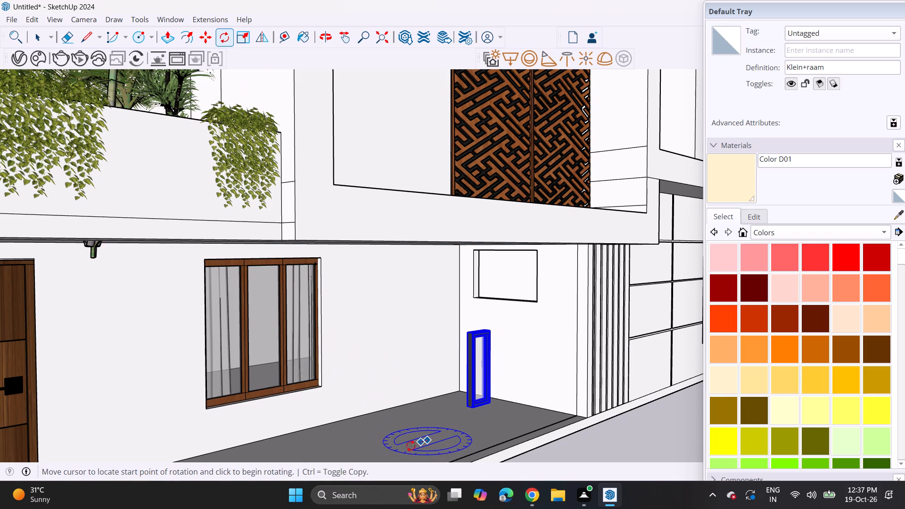
left_click(399, 450)
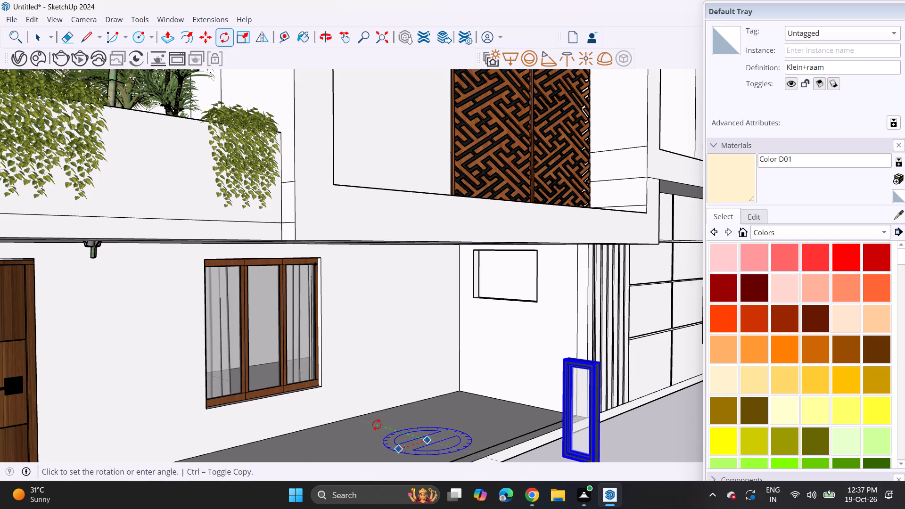
left_click(377, 425)
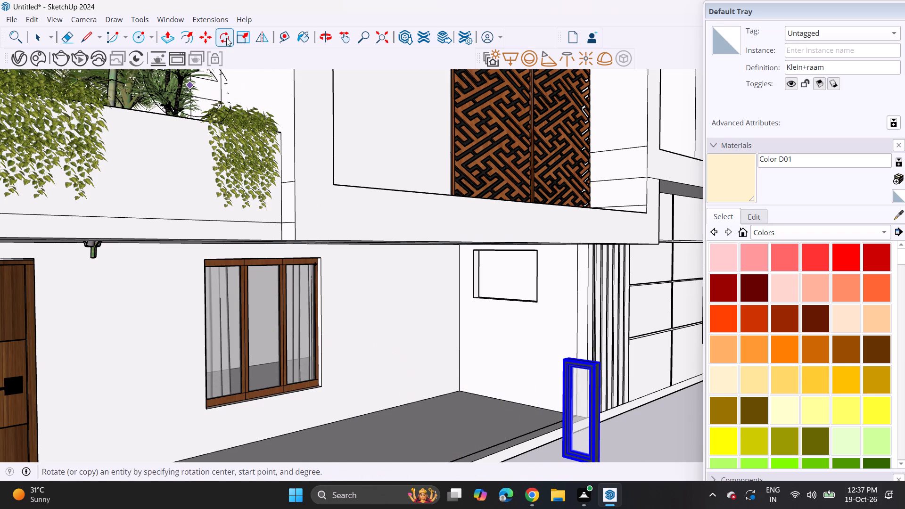
left_click(226, 38)
left_click(503, 337)
left_click(524, 339)
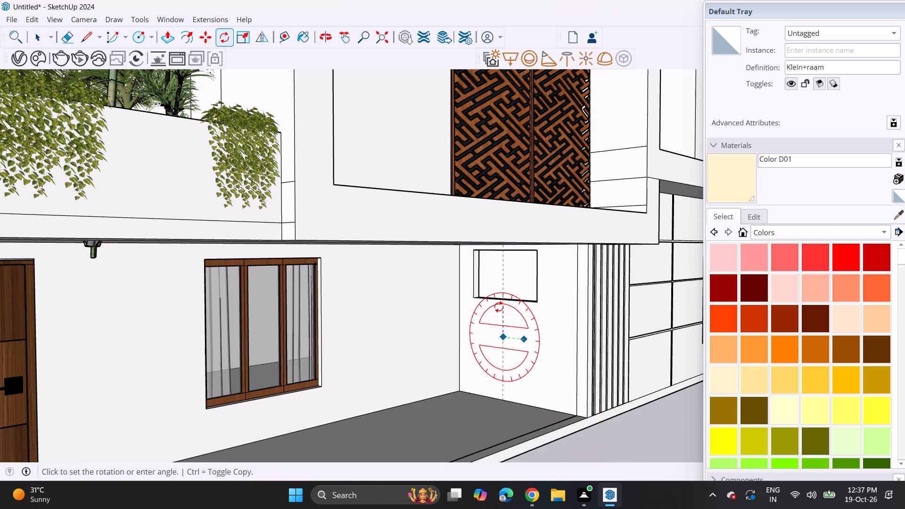
left_click(502, 309)
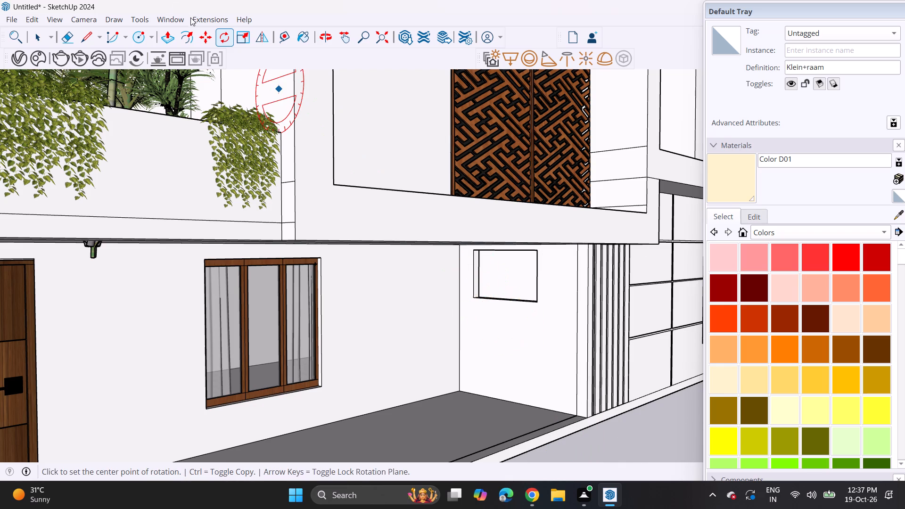
Move the Klein+raam window into the end wall's small opening, aligning it with the opening's upper outer corner.
left_click(210, 39)
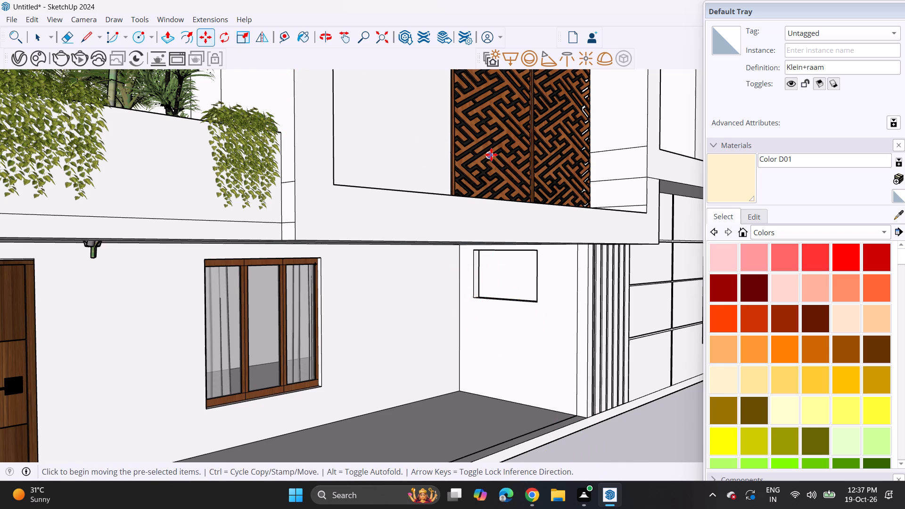
left_click(491, 155)
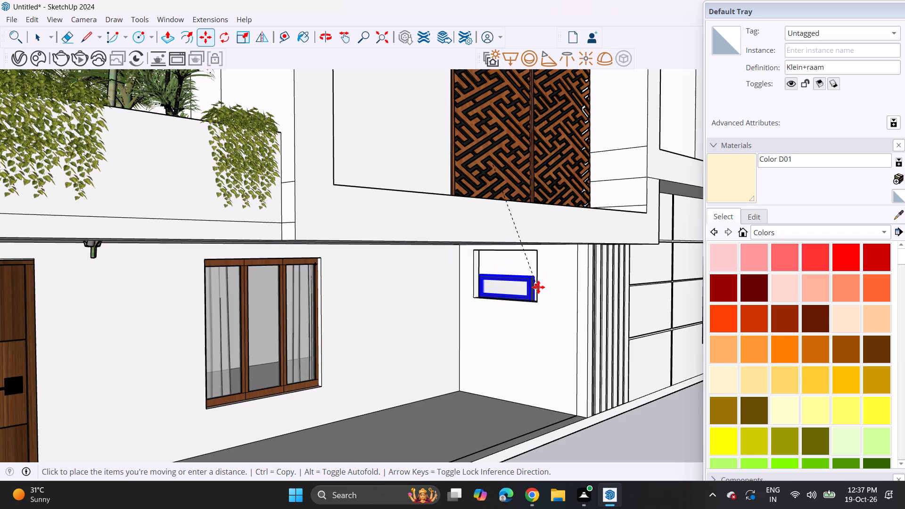
left_click(543, 256)
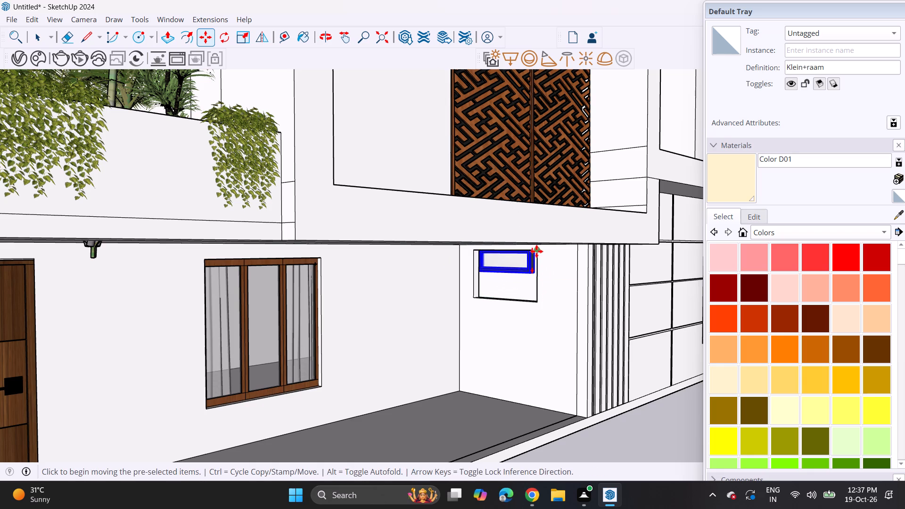
scroll(536, 251, "up", 15)
left_click(513, 227)
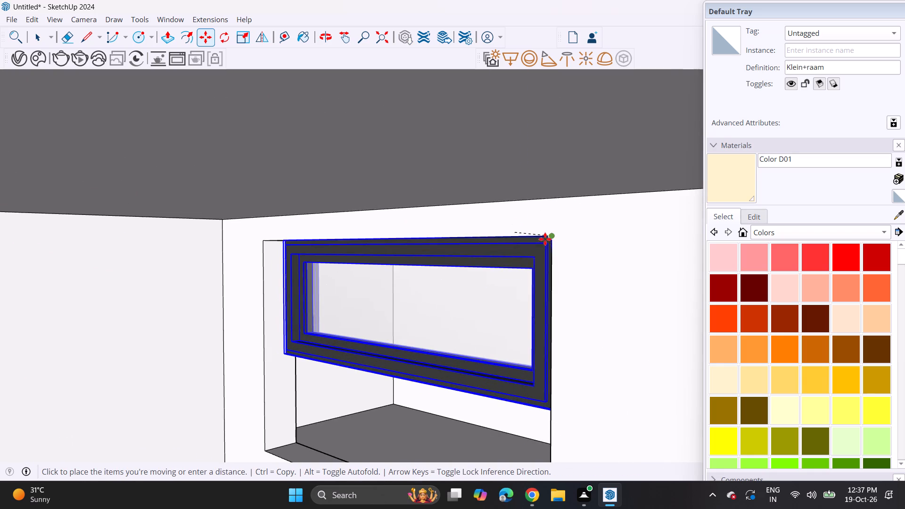
left_click(551, 236)
Scale the window's height downward to reach the bottom edge of the wall opening.
scroll(492, 260, "down", 6)
middle_click_drag(476, 311, 528, 304)
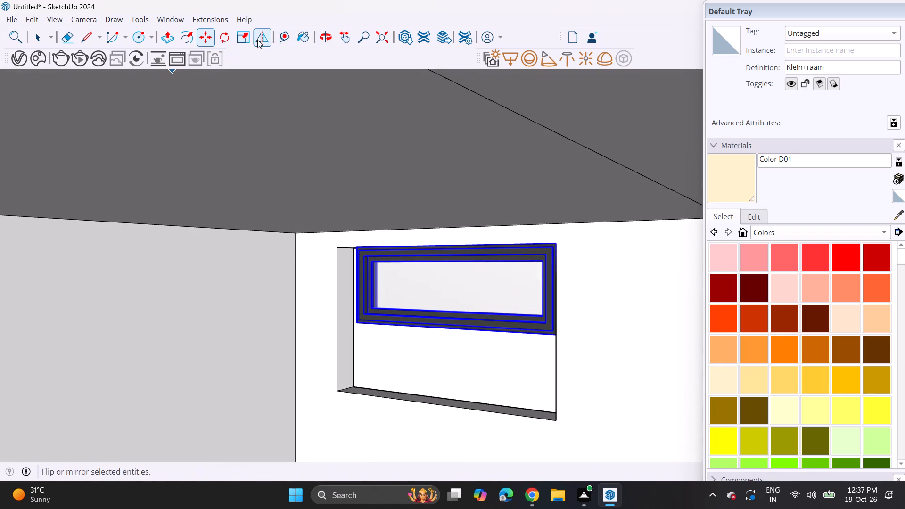
left_click(244, 43)
middle_click_drag(387, 265, 367, 206)
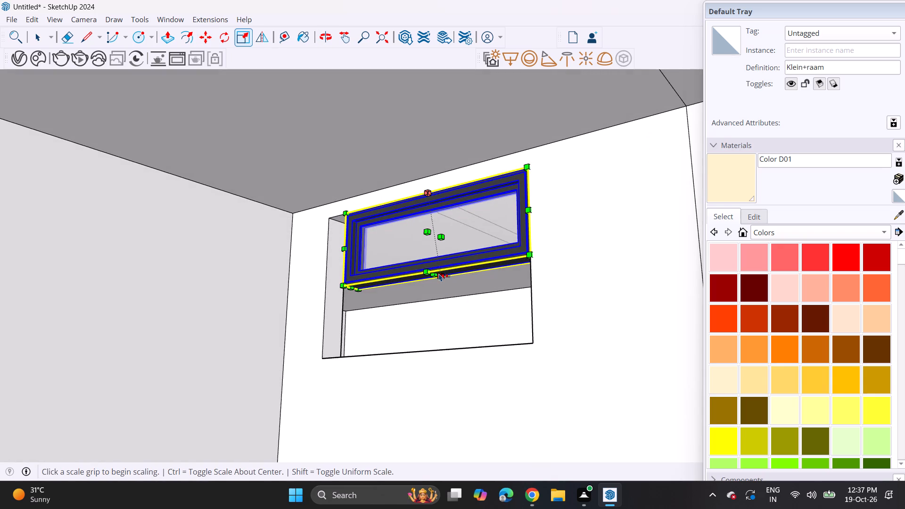
left_click(439, 273)
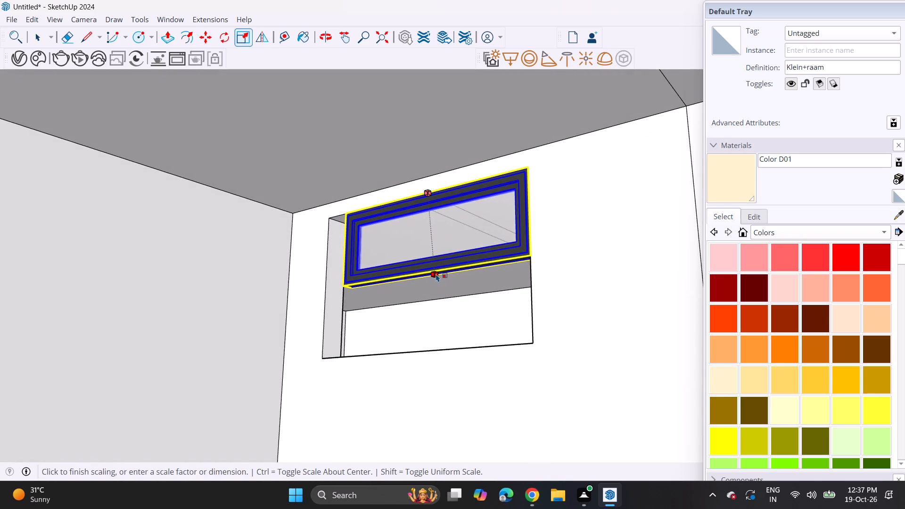
key("Escape")
left_click(436, 274)
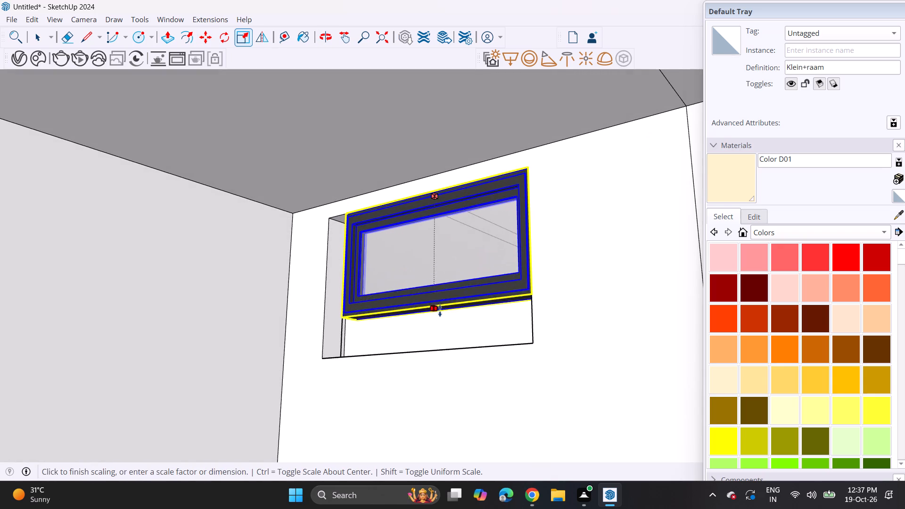
left_click(451, 351)
Scale the window's width to reach the opening's inner side edge, filling the whole opening.
middle_click_drag(351, 294, 484, 347)
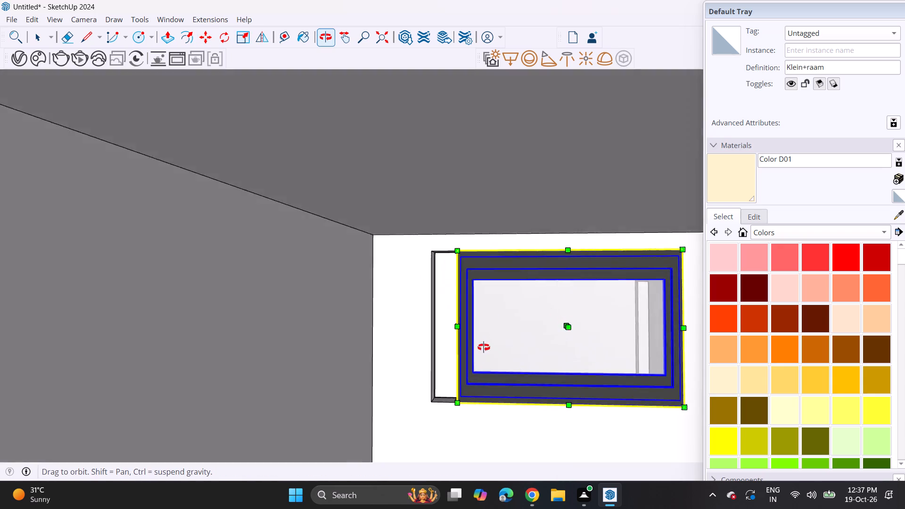
middle_click_drag(484, 347, 488, 355)
scroll(464, 353, "up", 5)
middle_click_drag(462, 329, 490, 353)
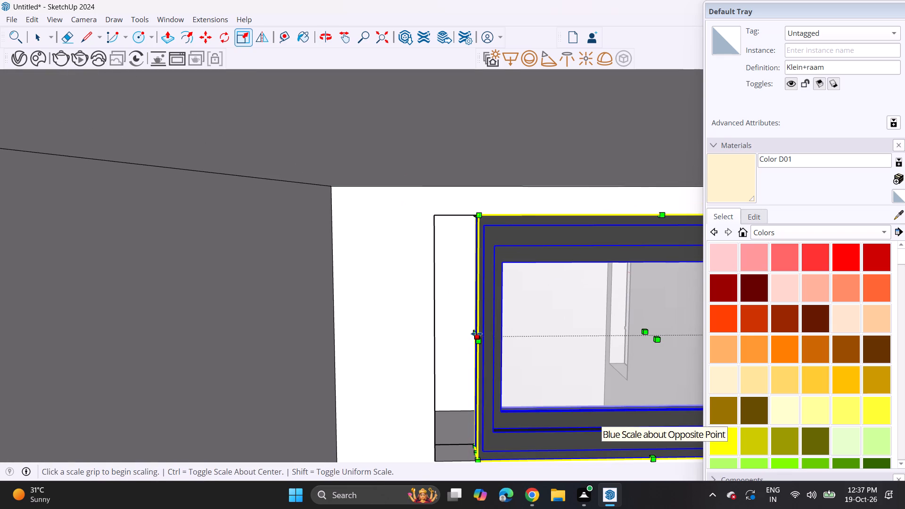
left_click(477, 334)
left_click(437, 340)
Open the Klein+raam window for editing and apply the dark red-brown [Color B08]1 to its frame group.
middle_click_drag(472, 335, 367, 277)
scroll(362, 276, "down", 3)
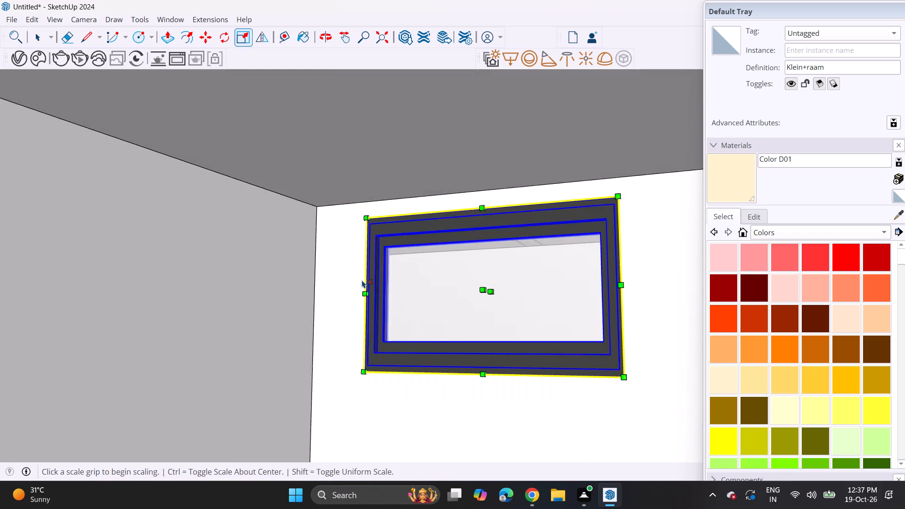
scroll(362, 280, "down", 6)
middle_click_drag(398, 296, 335, 303)
scroll(329, 295, "up", 1)
scroll(328, 293, "down", 4)
key("space")
left_click(365, 324)
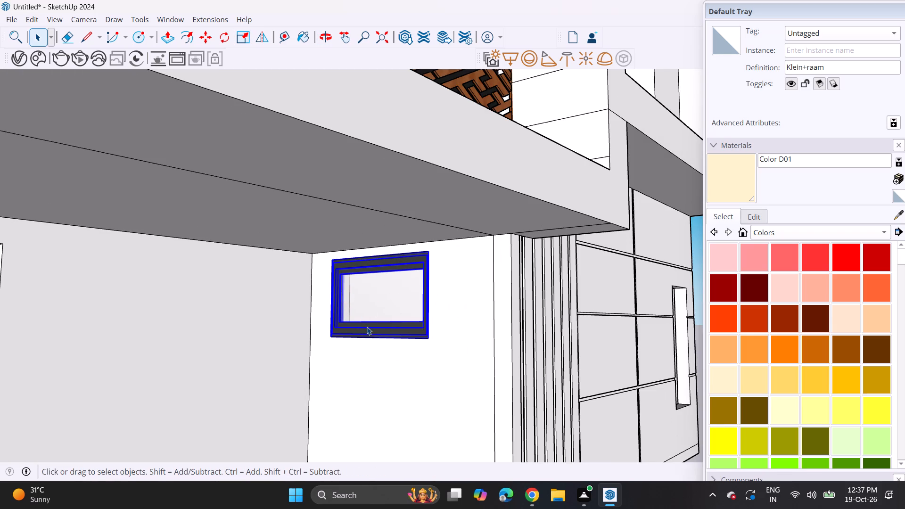
right_click(367, 327)
left_click(401, 69)
scroll(392, 225, "down", 4)
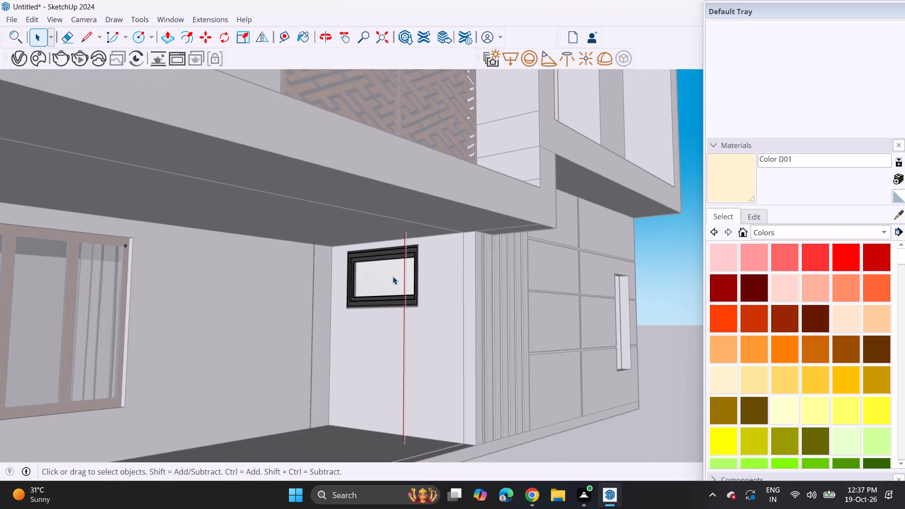
middle_click_drag(387, 289, 460, 264)
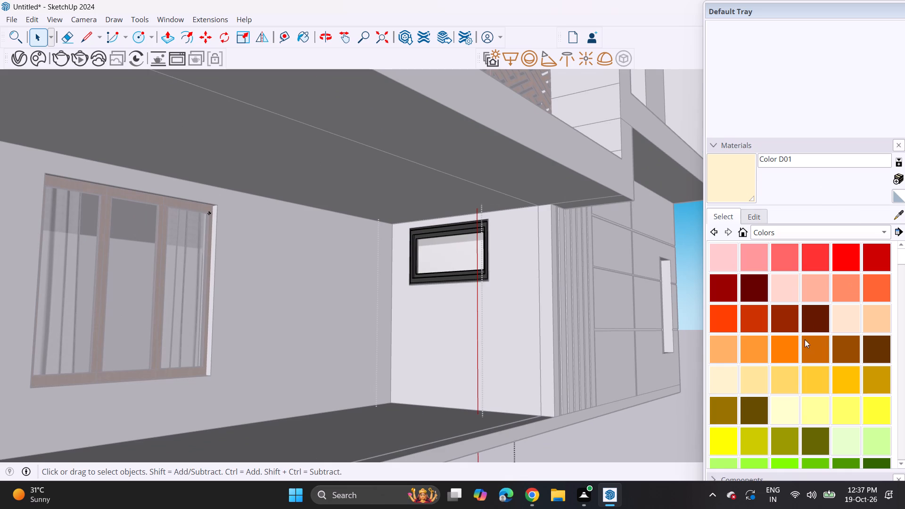
left_click(808, 318)
left_click(472, 230)
scroll(472, 230, "up", 12)
left_click(474, 215)
Convert the window's inner frame group into a component and open that component for editing.
key("space")
right_click(463, 215)
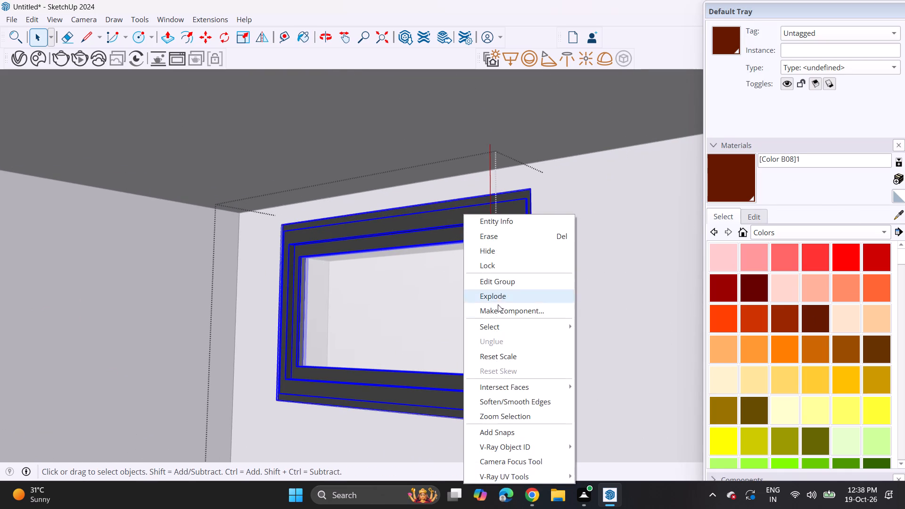
left_click(499, 310)
left_click(469, 394)
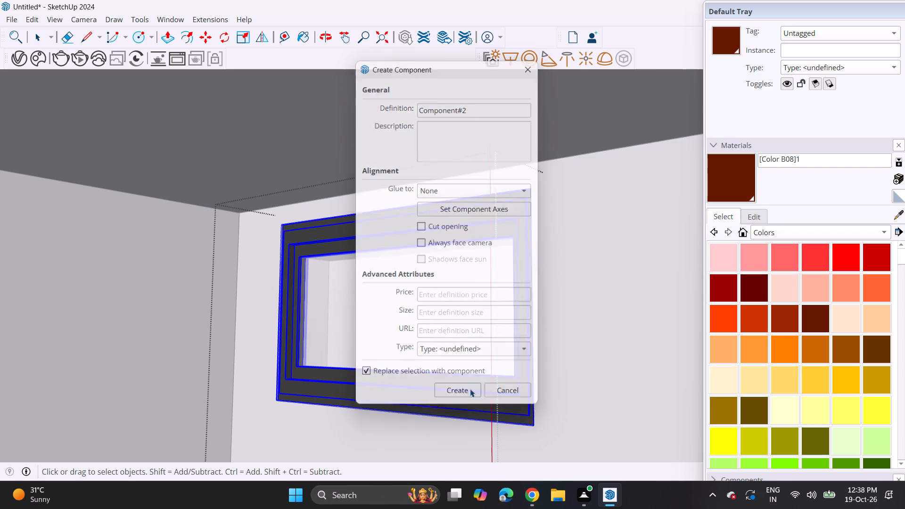
right_click(473, 230)
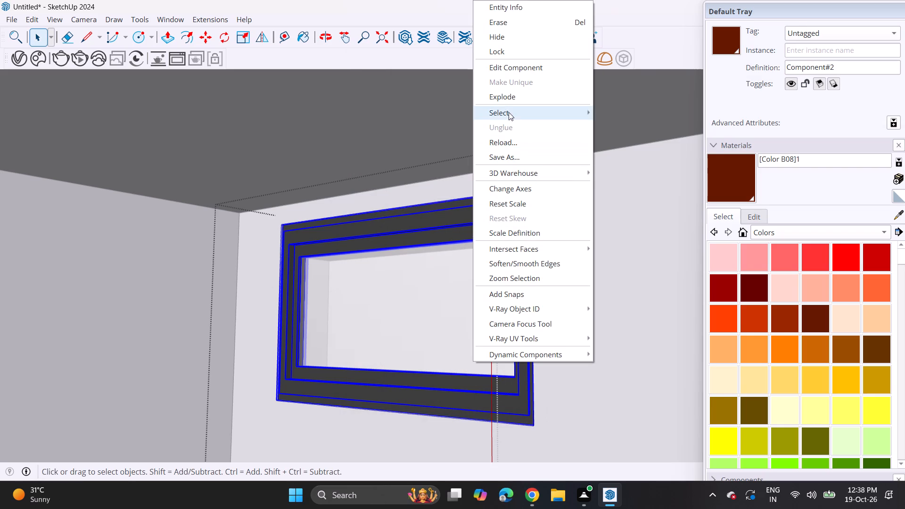
left_click(507, 65)
Paint the outer frame, inner frame and recessed side faces of the window with [Color B08]1.
left_click(721, 182)
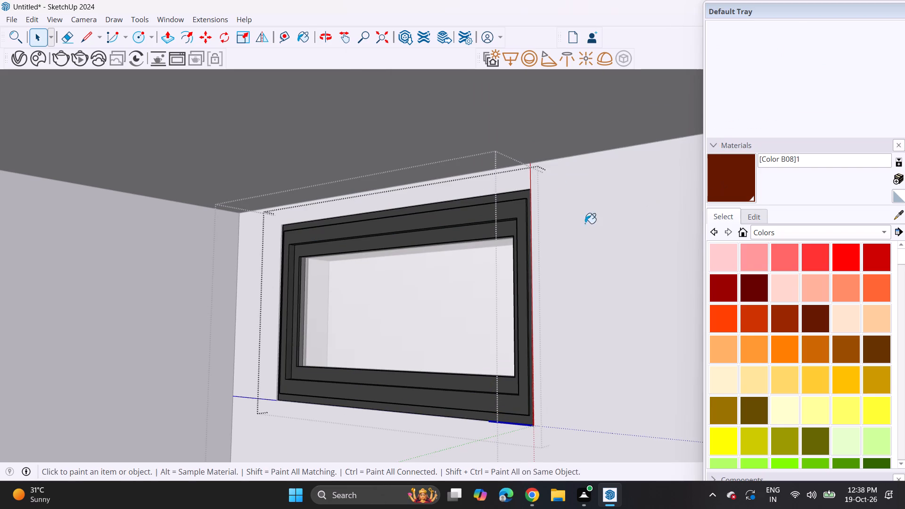
left_click(406, 227)
left_click(407, 238)
left_click(429, 207)
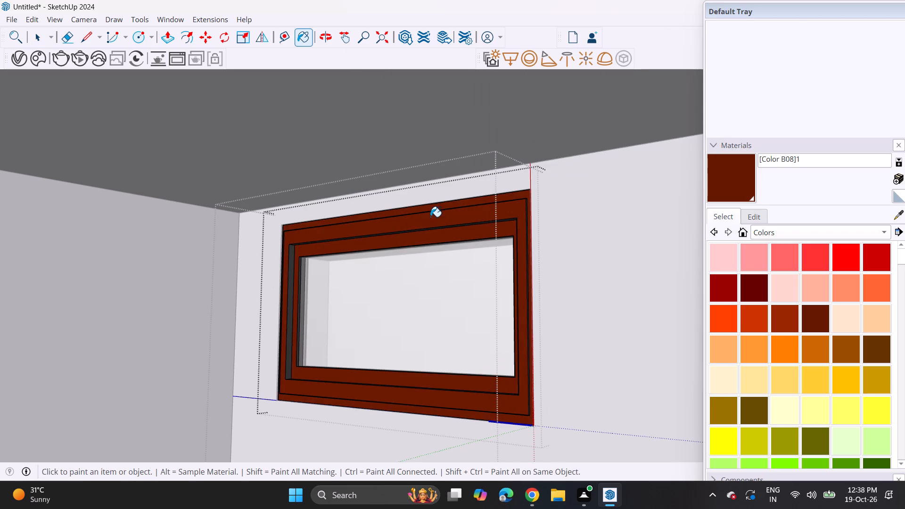
left_click(293, 323)
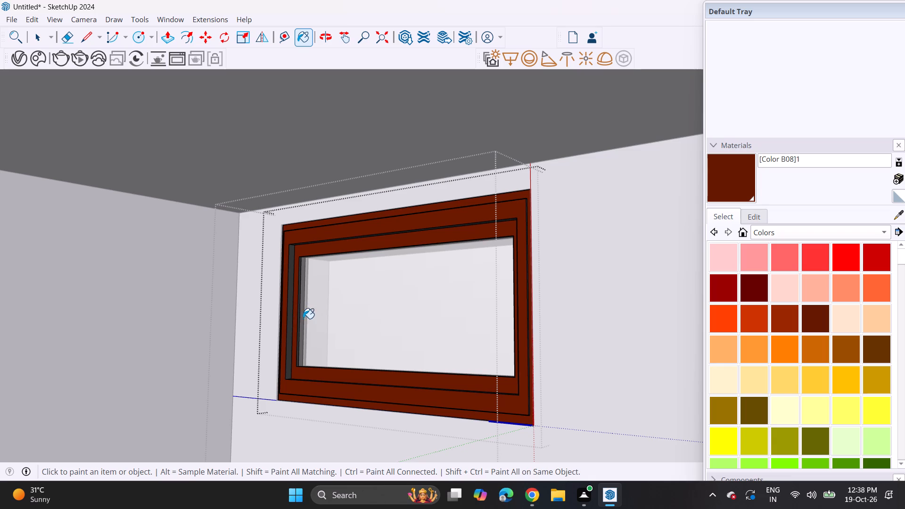
left_click(299, 322)
scroll(292, 318, "up", 9)
left_click(291, 316)
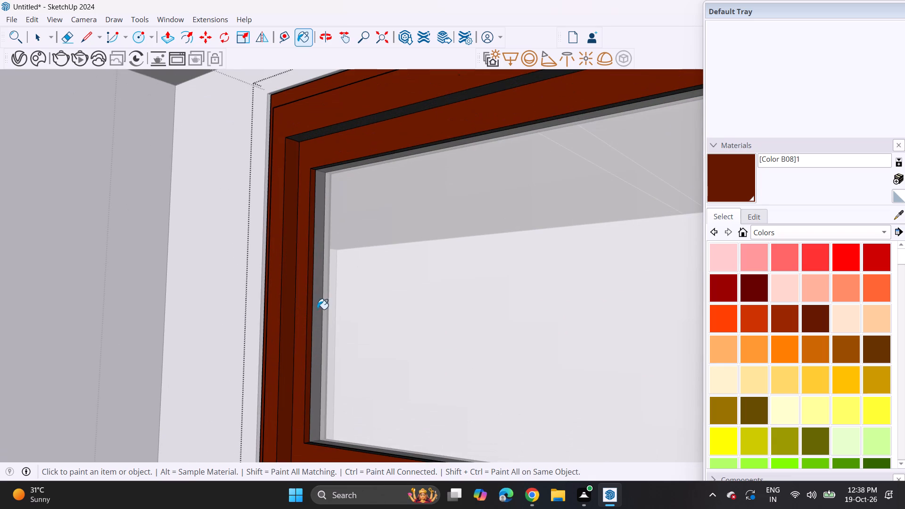
Repaint the window's main frame faces with brown Color C08.
scroll(314, 316, "down", 16)
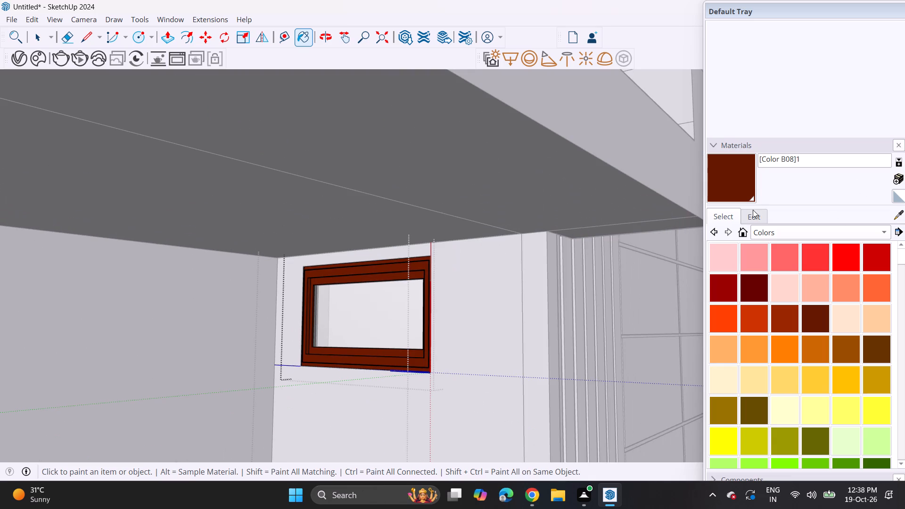
left_click(873, 347)
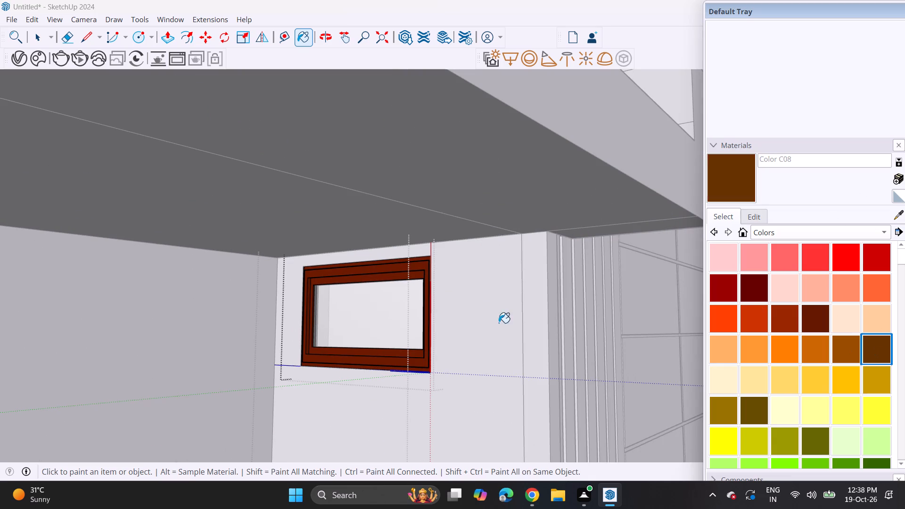
left_click(378, 272)
left_click(378, 279)
left_click(391, 263)
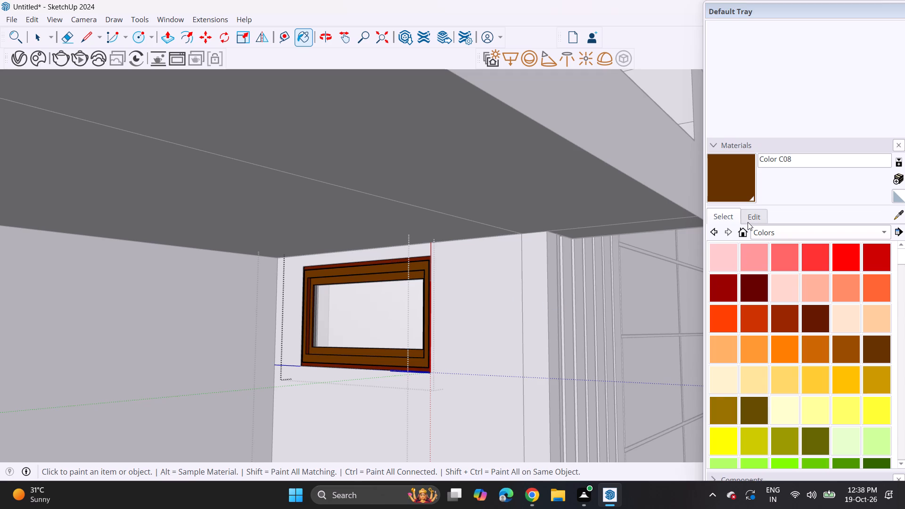
Darken Color C08 to a deeper brown and close the window component's editing levels.
left_click_drag(748, 222, 753, 227)
left_click(774, 304)
key("space")
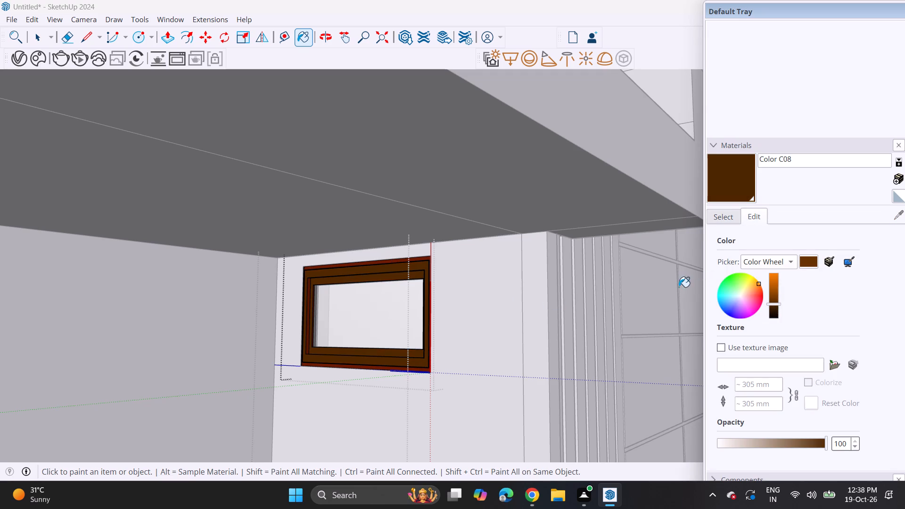
left_click(656, 292)
key("space")
left_click(657, 293)
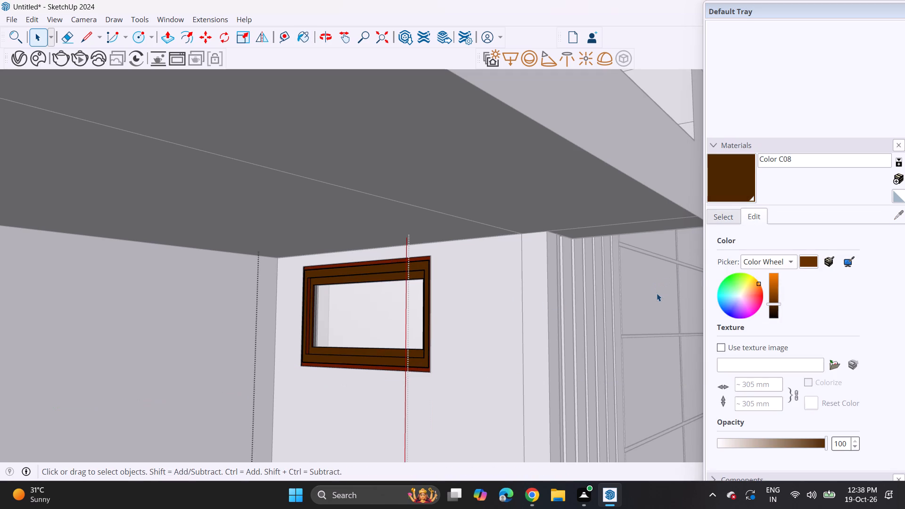
left_click(657, 293)
Examine the fitted porch window and the overall front facade from several angles.
scroll(656, 294, "down", 6)
middle_click_drag(649, 291, 412, 313)
scroll(391, 307, "down", 5)
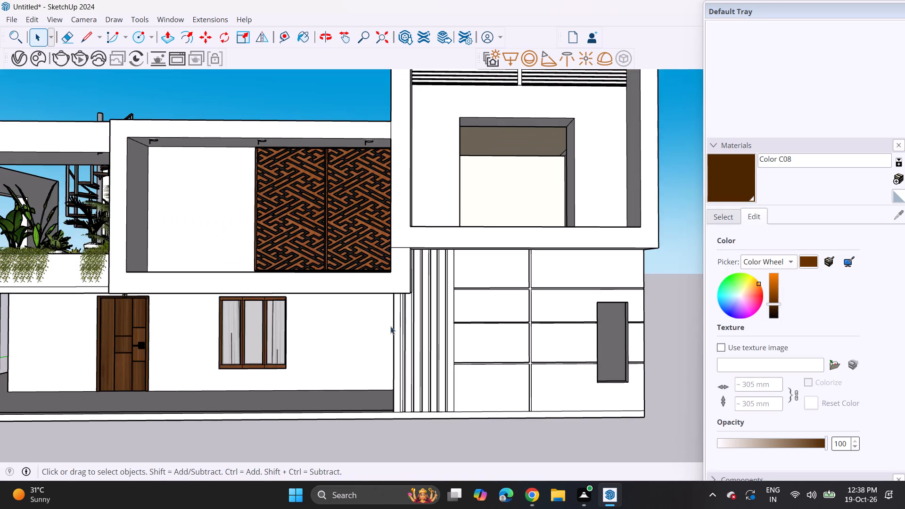
middle_click_drag(387, 325, 551, 266)
middle_click_drag(551, 278, 531, 282)
scroll(512, 276, "down", 4)
middle_click_drag(503, 287, 506, 281)
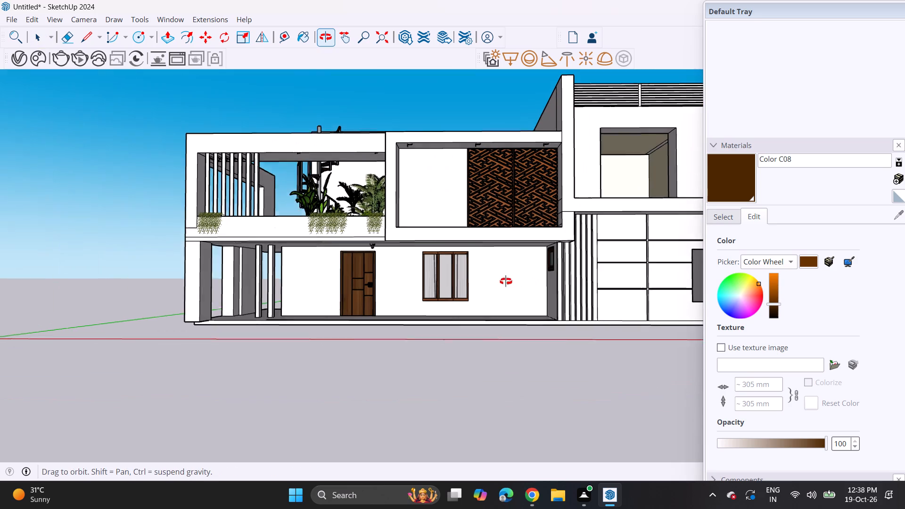
middle_click_drag(506, 281, 527, 269)
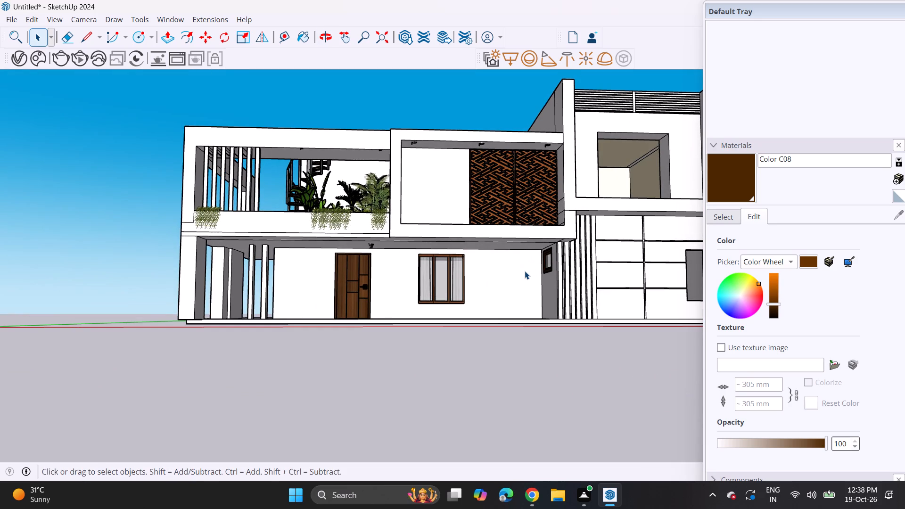
middle_click_drag(617, 179, 531, 185)
middle_click_drag(527, 184, 564, 189)
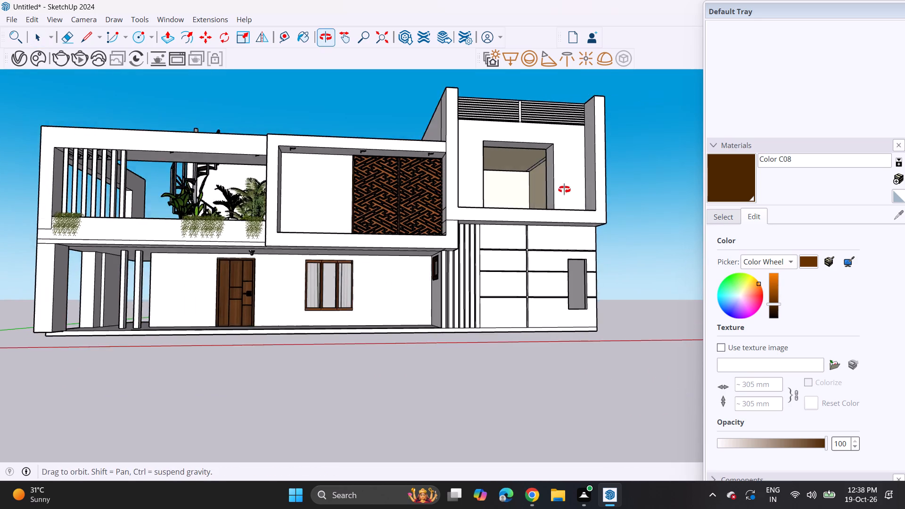
Sample cream Color D01 from the upper room's interior and paint the unpainted narrow strip between its ceiling and side wall.
middle_click_drag(564, 189, 566, 189)
scroll(555, 175, "up", 10)
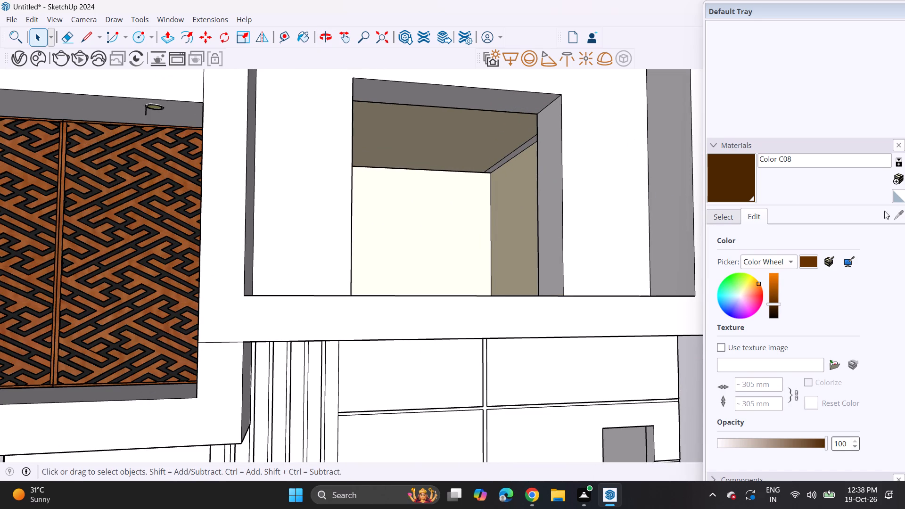
left_click_drag(724, 219, 729, 219)
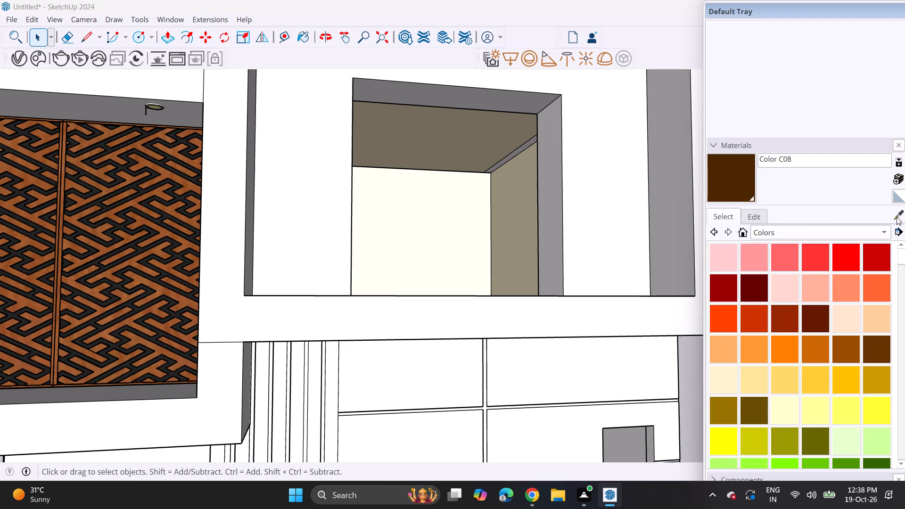
left_click(897, 213)
left_click_drag(454, 140, 461, 142)
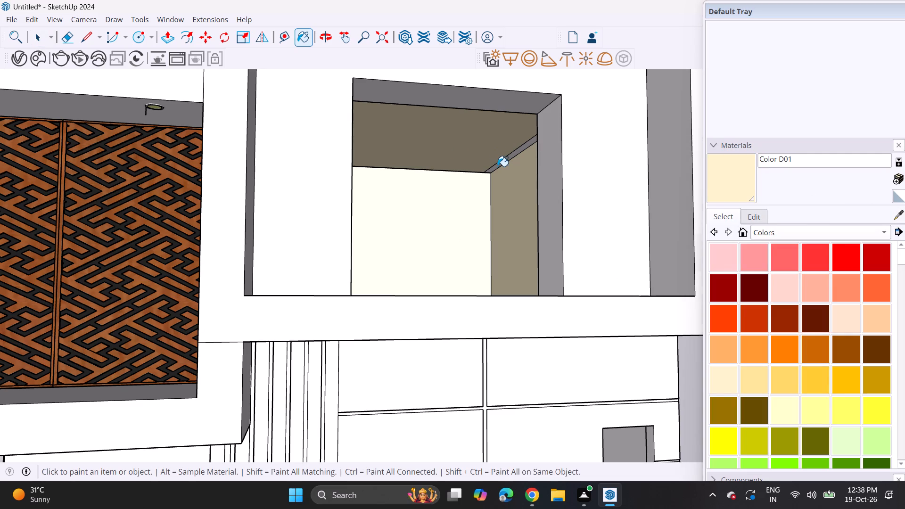
left_click(497, 166)
left_click_drag(74, 44, 77, 48)
left_click_drag(493, 164, 498, 164)
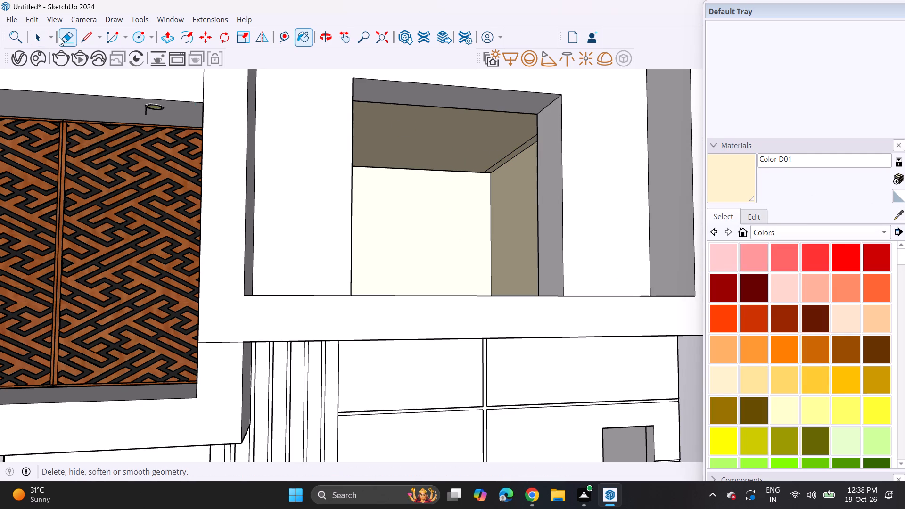
Erase the edge line separating the painted strip from the upper room's ceiling.
left_click(59, 37)
left_click(510, 153)
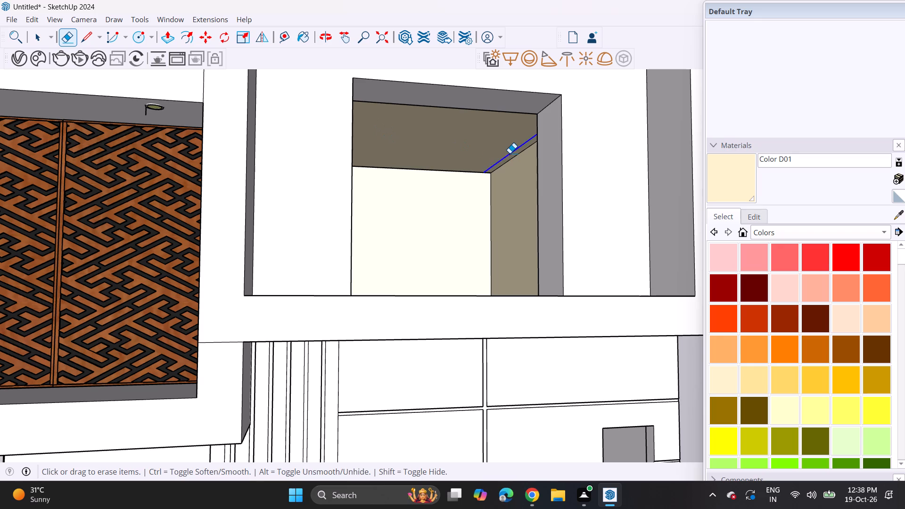
Import the curtain model oeillet+feston+nino+blanc from the Downloads folder.
scroll(436, 192, "down", 9)
middle_click_drag(442, 193, 503, 208, "shift")
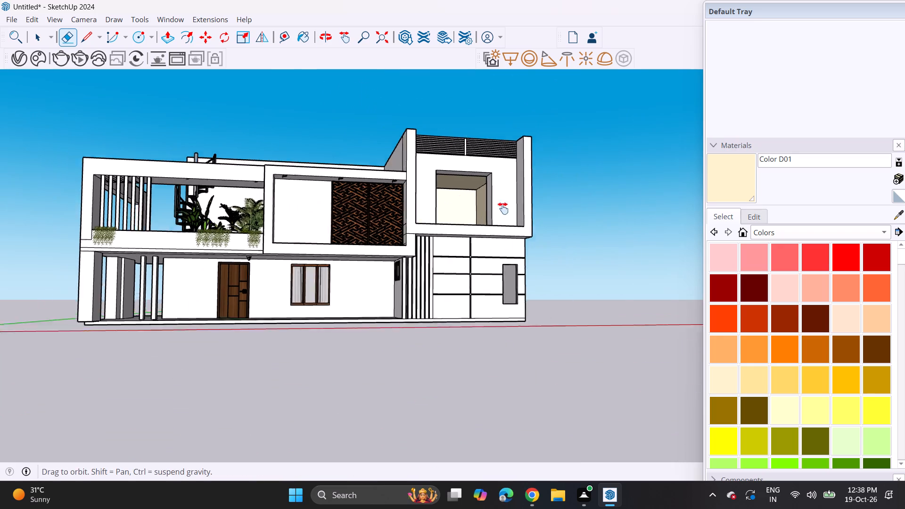
middle_click_drag(503, 208, 548, 218, "shift")
middle_click_drag(483, 228, 433, 236)
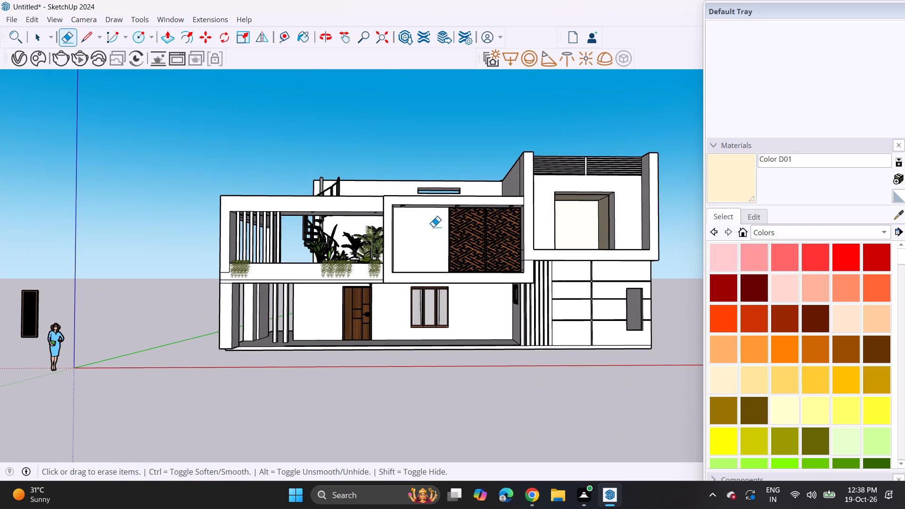
left_click(14, 17)
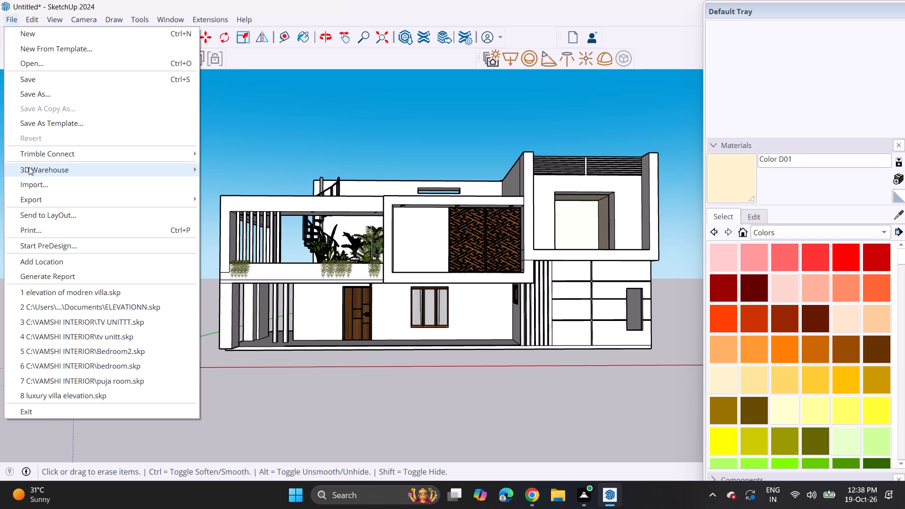
left_click(32, 187)
scroll(209, 144, "down", 4)
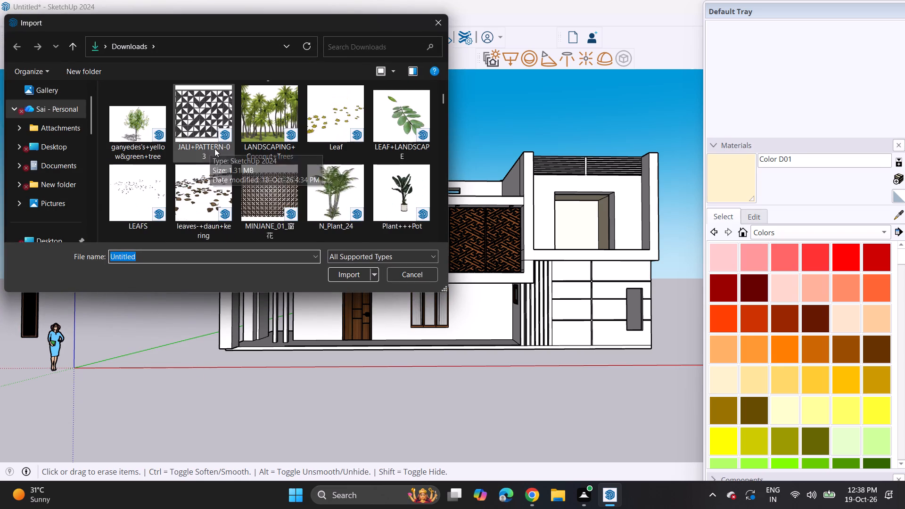
scroll(249, 188, "down", 12)
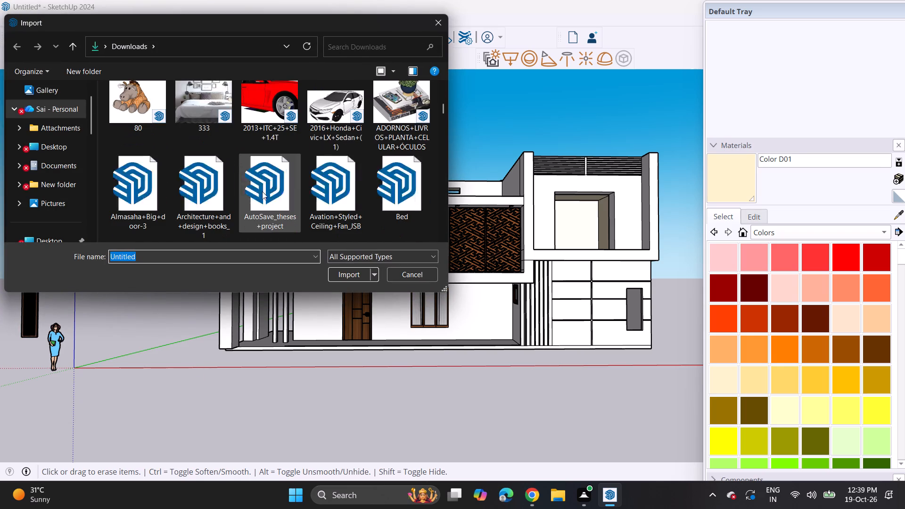
scroll(260, 186, "down", 3)
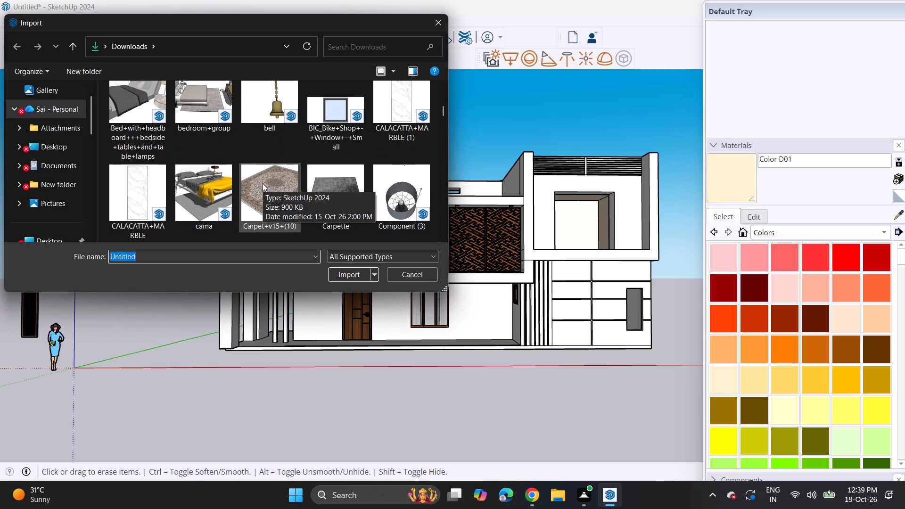
scroll(263, 183, "down", 4)
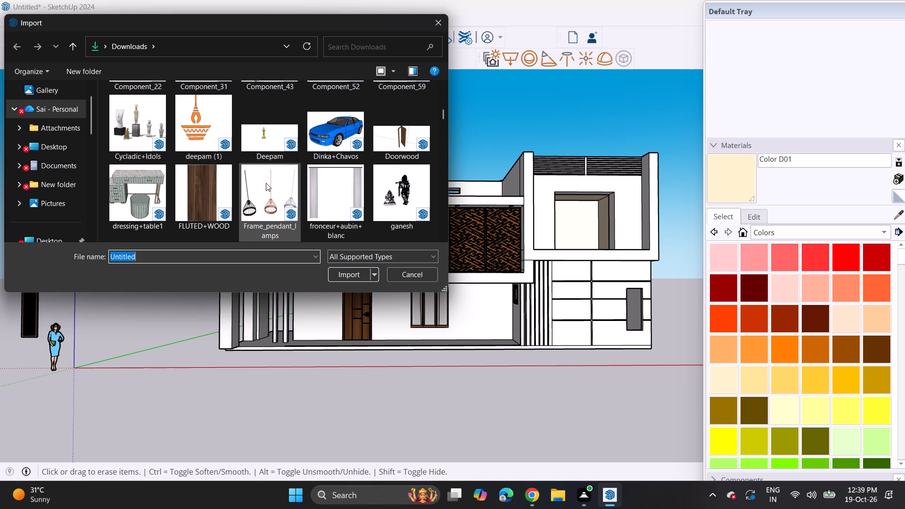
scroll(265, 181, "down", 1)
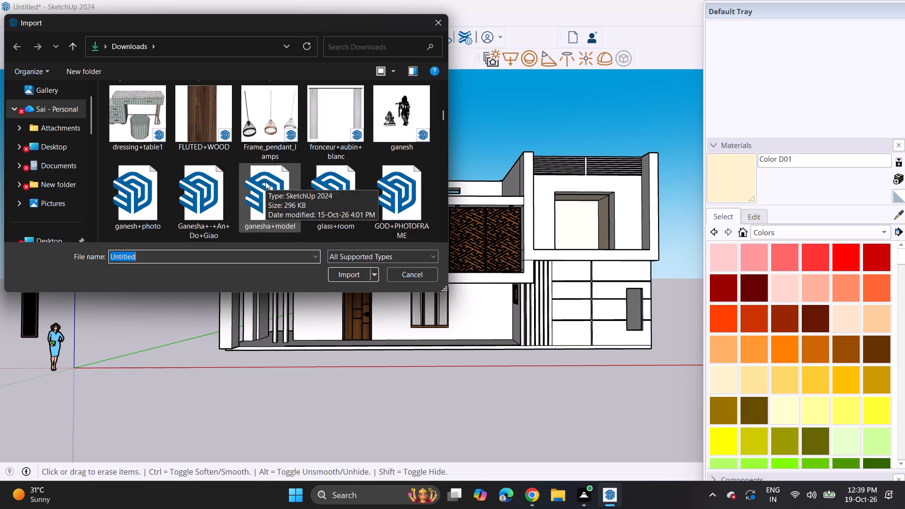
scroll(265, 181, "down", 6)
left_click(263, 178)
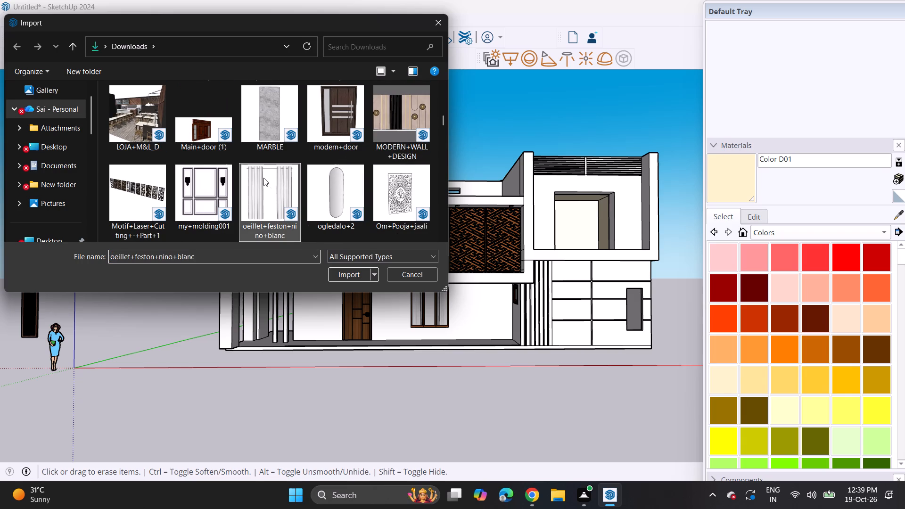
left_click(328, 274)
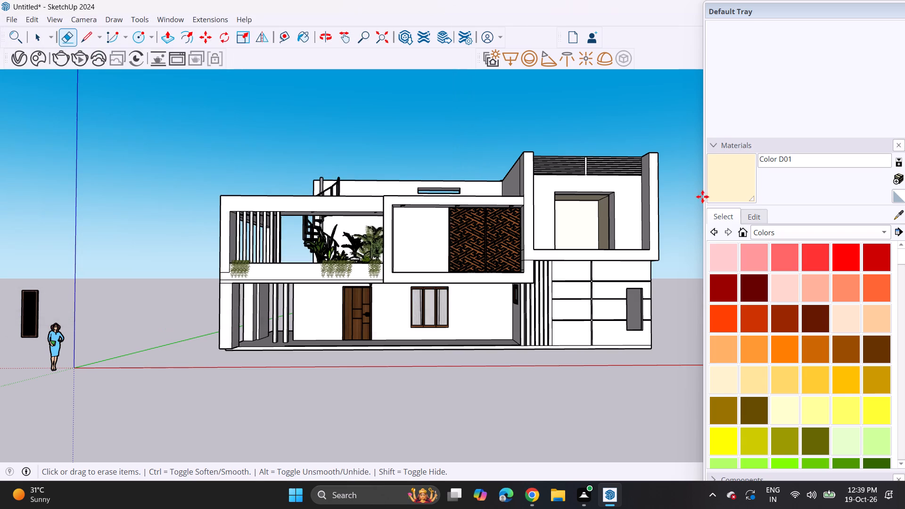
Place the imported curtains at the bottom inner corner of the upper room's front opening.
middle_click_drag(623, 209, 585, 262)
scroll(562, 222, "up", 4)
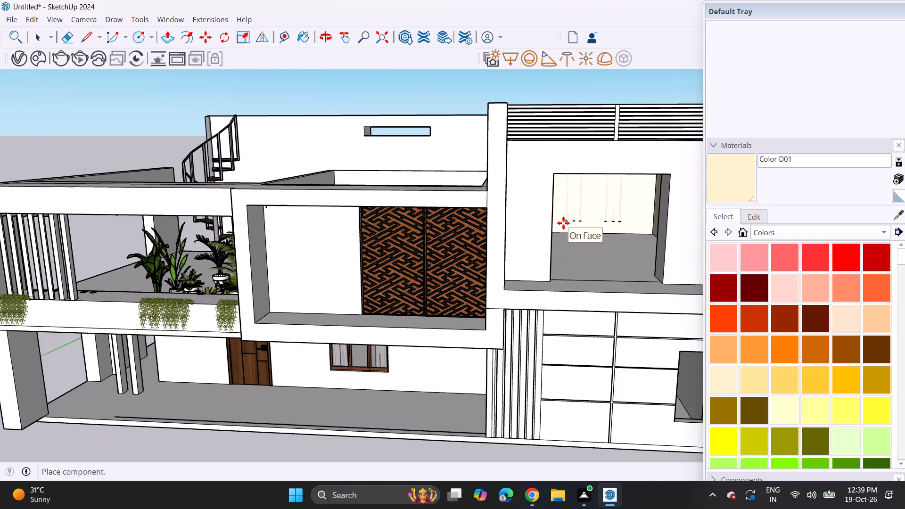
scroll(564, 230, "up", 4)
middle_click_drag(562, 284, 464, 362)
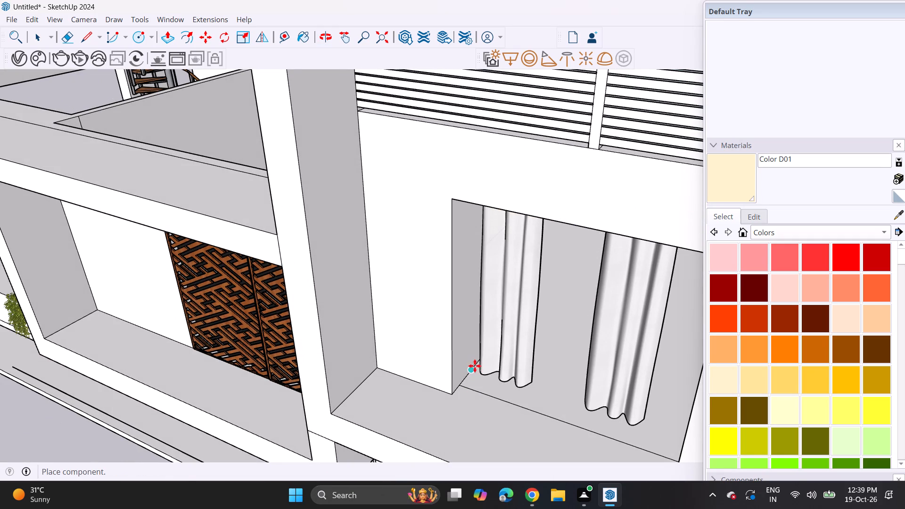
left_click(475, 366)
Scale the curtains up uniformly from their upper corner to fill the upper room's opening, and deselect them.
middle_click_drag(511, 346, 596, 233)
middle_click_drag(574, 222, 428, 260)
middle_click_drag(424, 250, 513, 241)
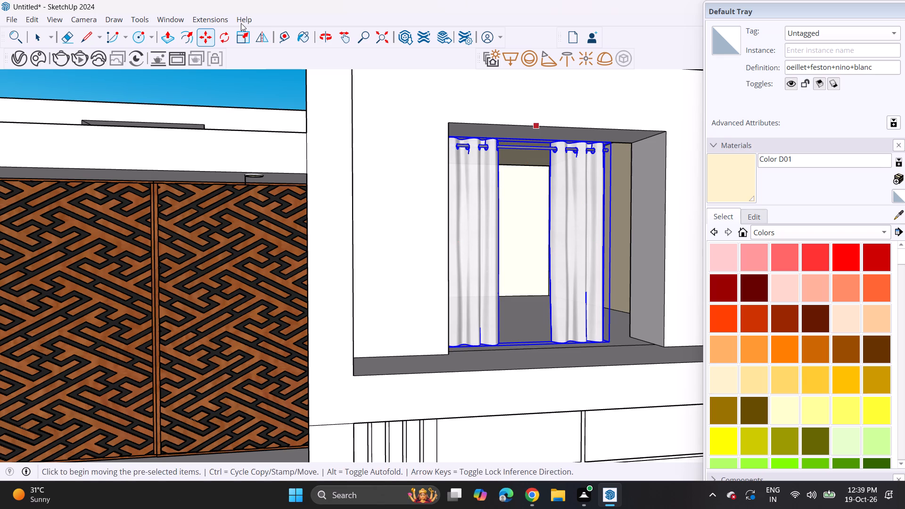
left_click(248, 37)
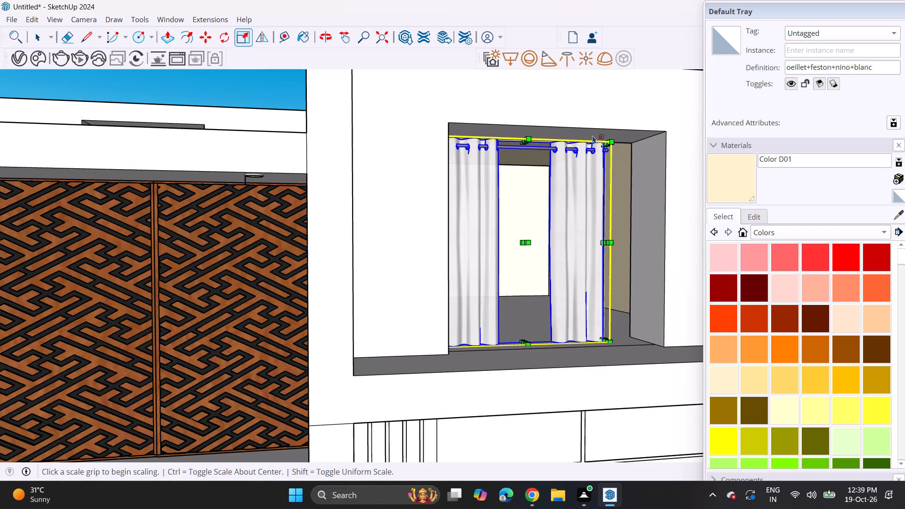
left_click(614, 139)
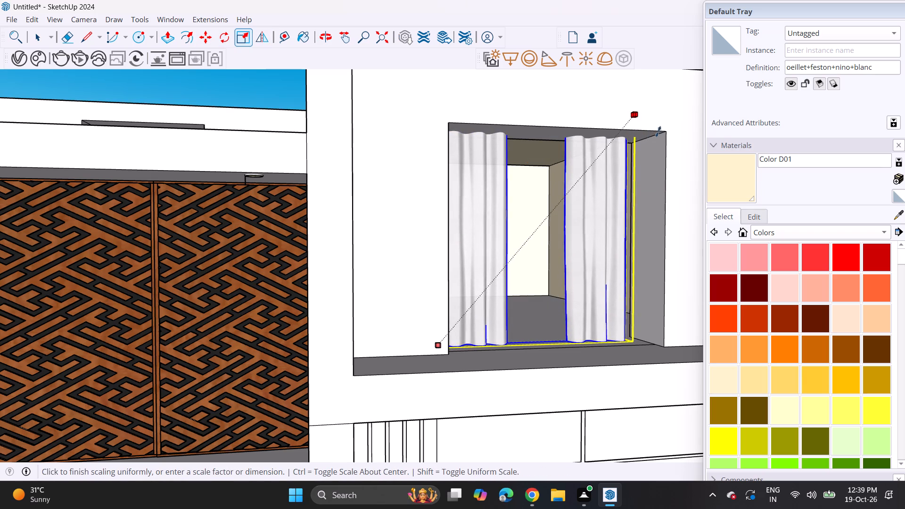
left_click(684, 124)
middle_click_drag(620, 181, 560, 190)
scroll(561, 190, "up", 1)
key("space")
left_click(538, 217)
scroll(521, 222, "down", 3)
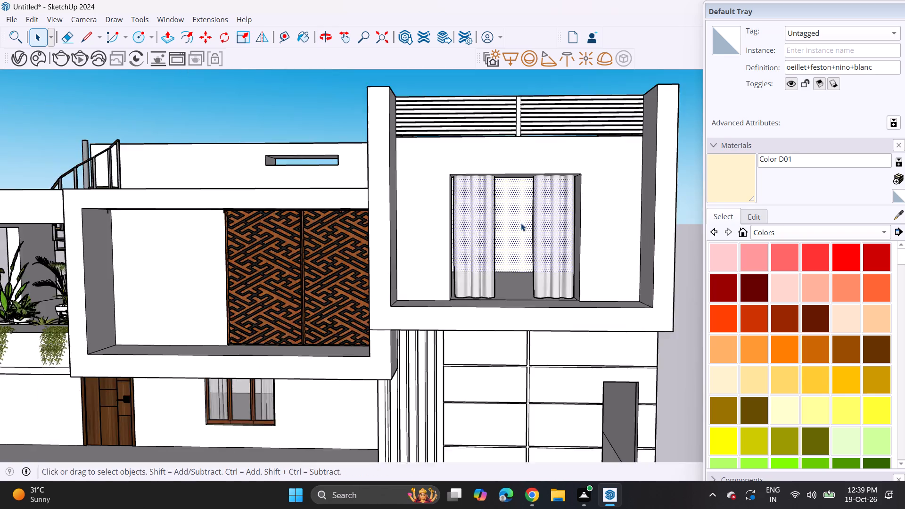
scroll(521, 223, "down", 8)
middle_click_drag(515, 235, 522, 226)
left_click(540, 95)
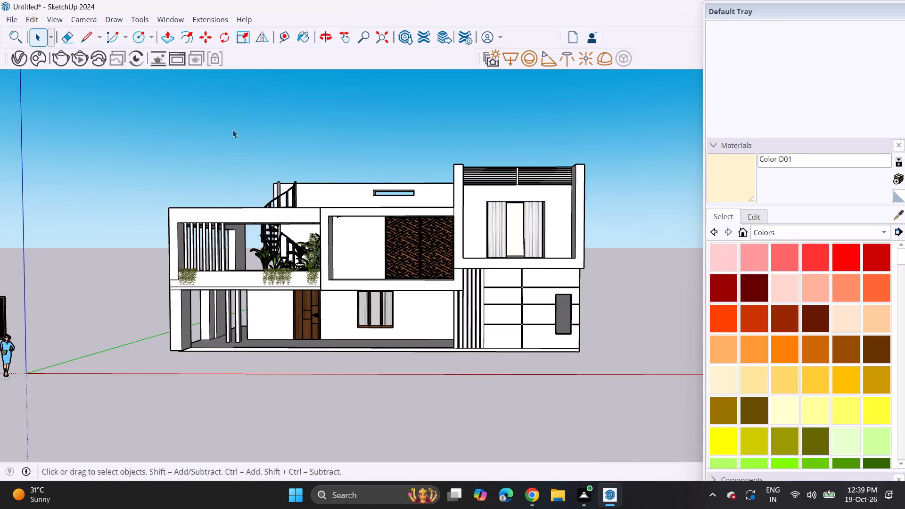
Import the three-panel black window frame Component_21 from the Downloads folder.
left_click(9, 23)
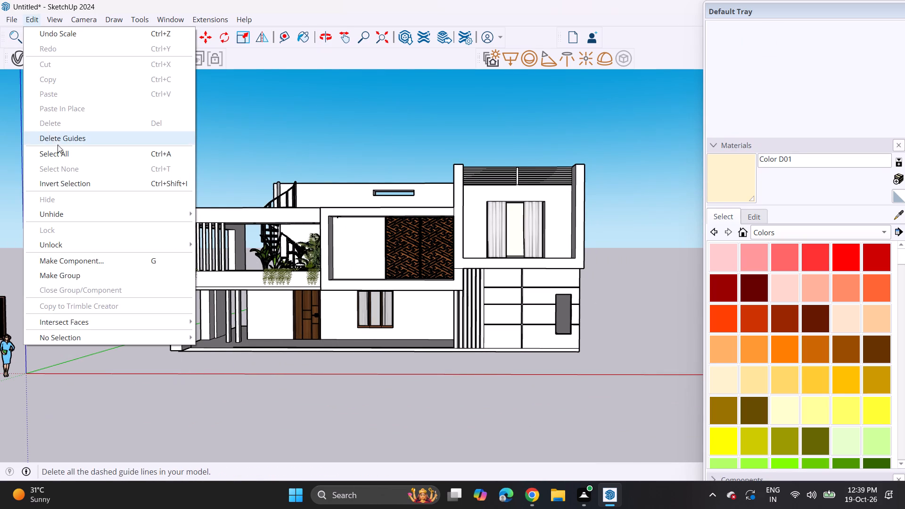
left_click(11, 18)
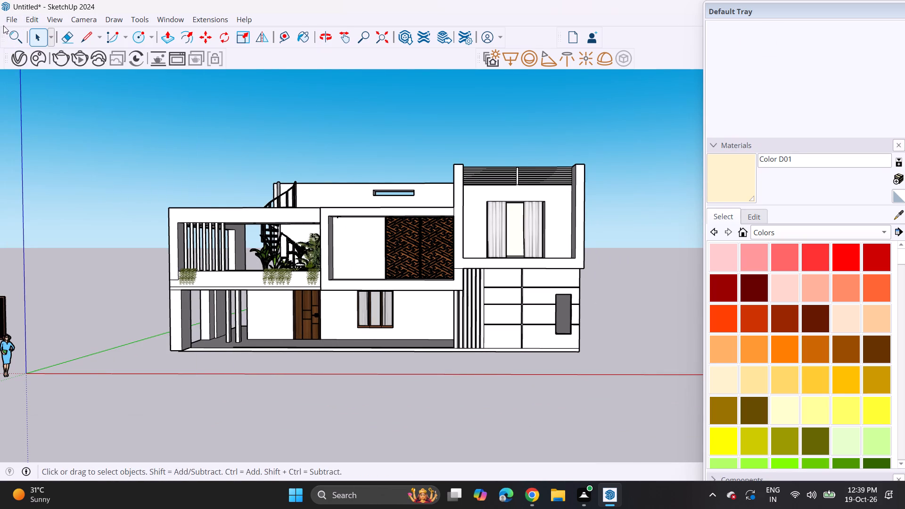
left_click(3, 21)
left_click(35, 179)
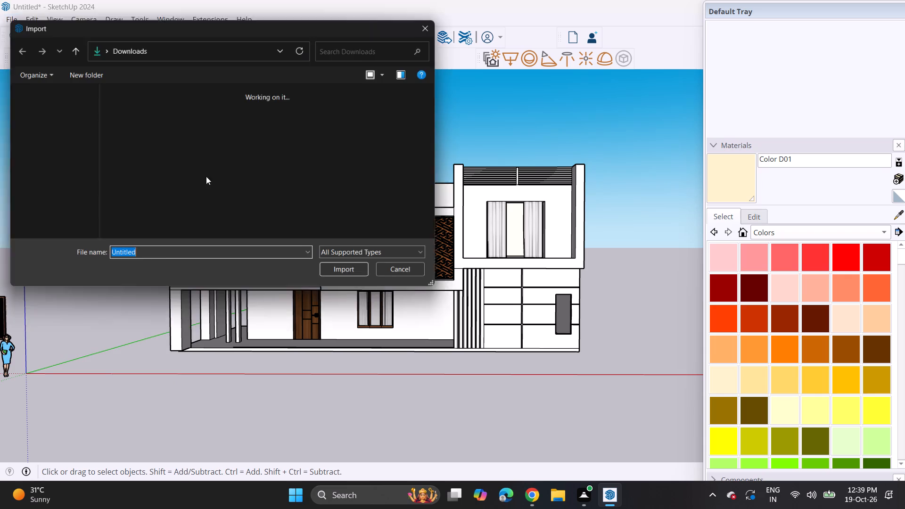
scroll(263, 175, "down", 5)
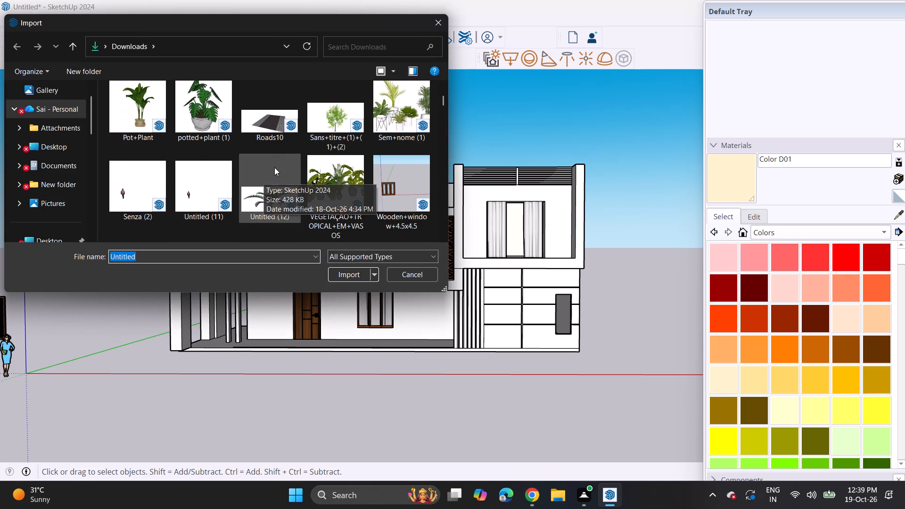
scroll(274, 167, "down", 5)
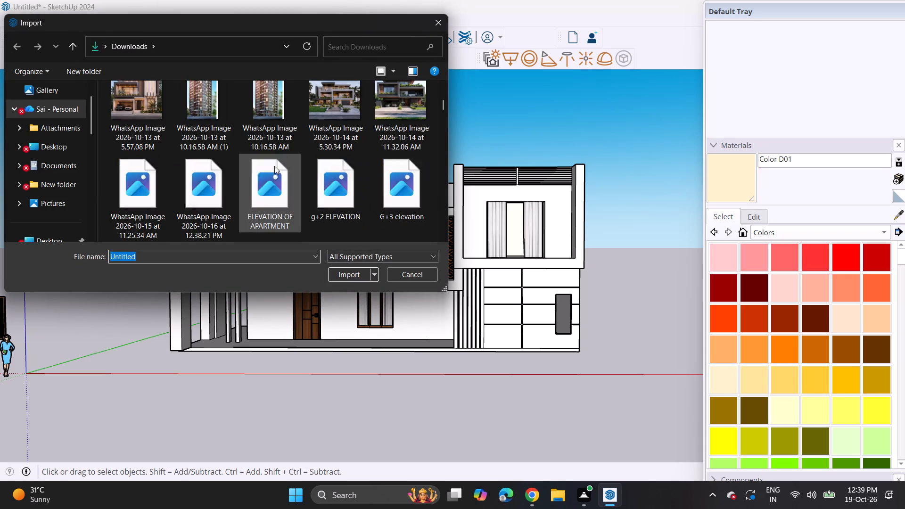
scroll(278, 159, "up", 6)
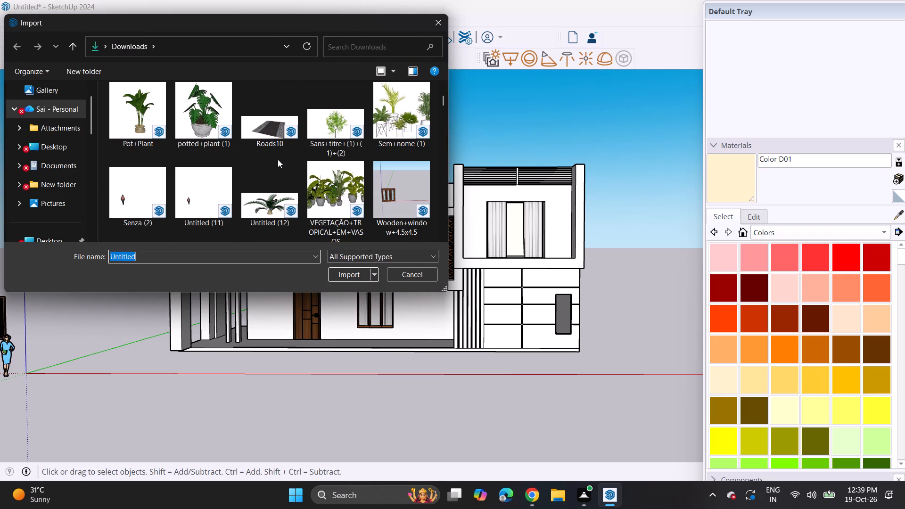
scroll(279, 159, "down", 6)
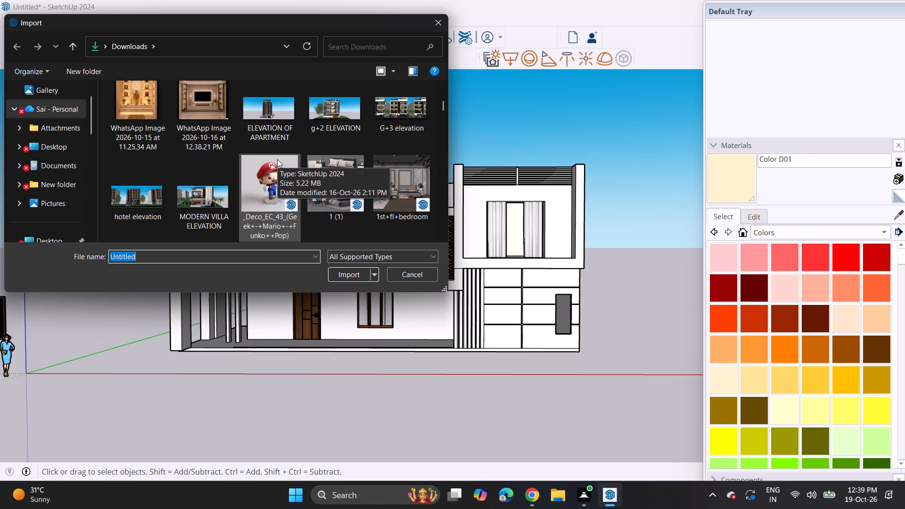
scroll(277, 162, "down", 4)
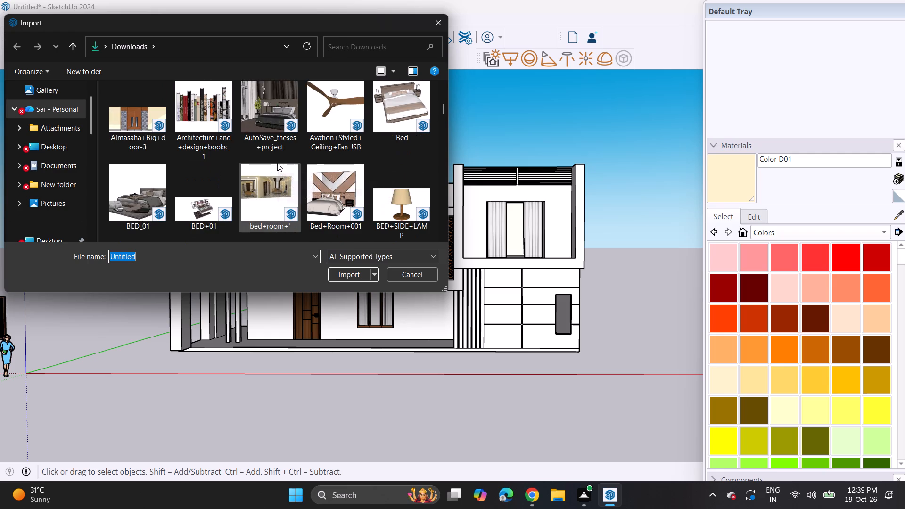
scroll(277, 163, "down", 6)
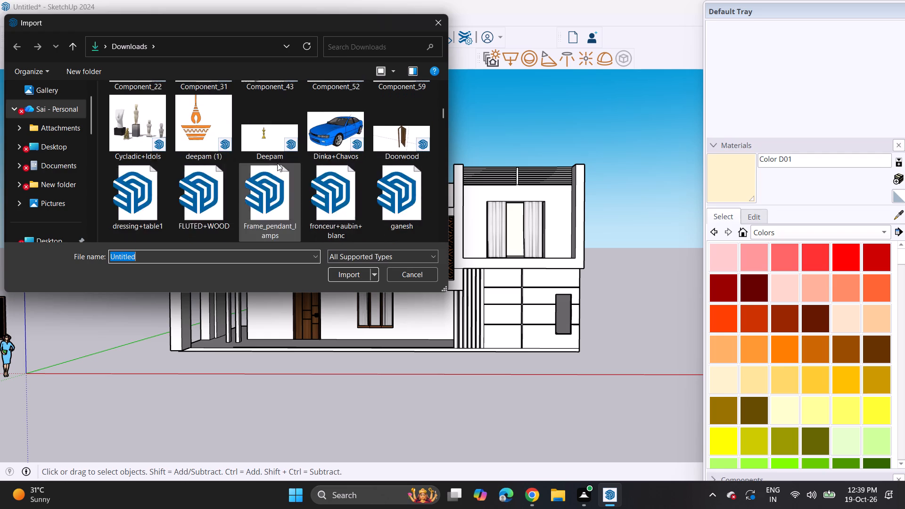
scroll(277, 163, "down", 4)
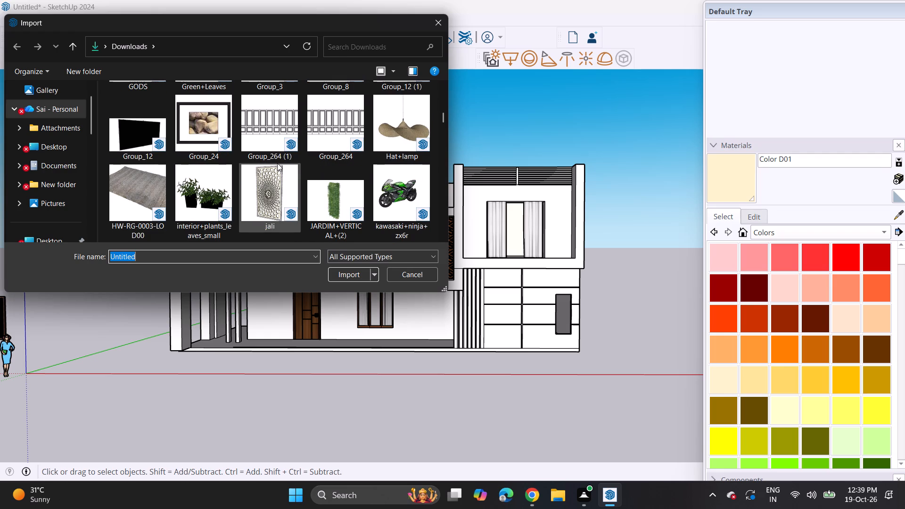
scroll(277, 163, "down", 3)
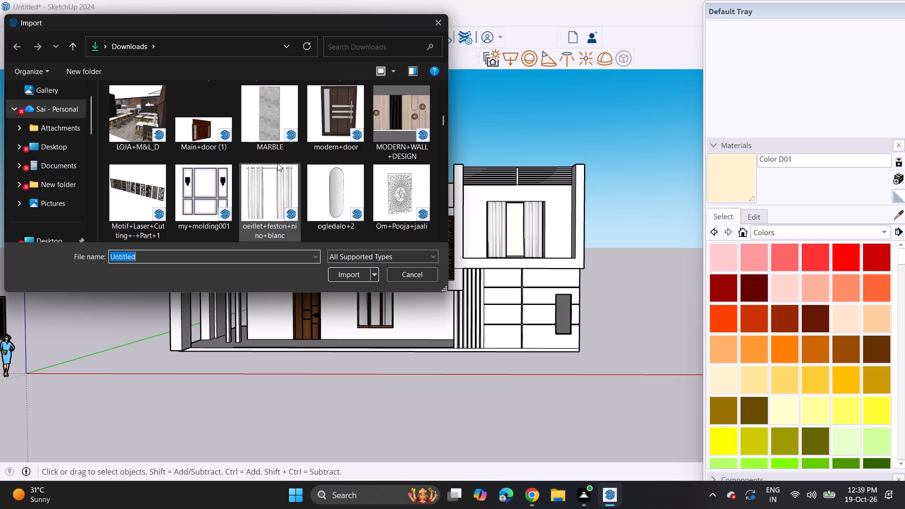
scroll(277, 163, "down", 6)
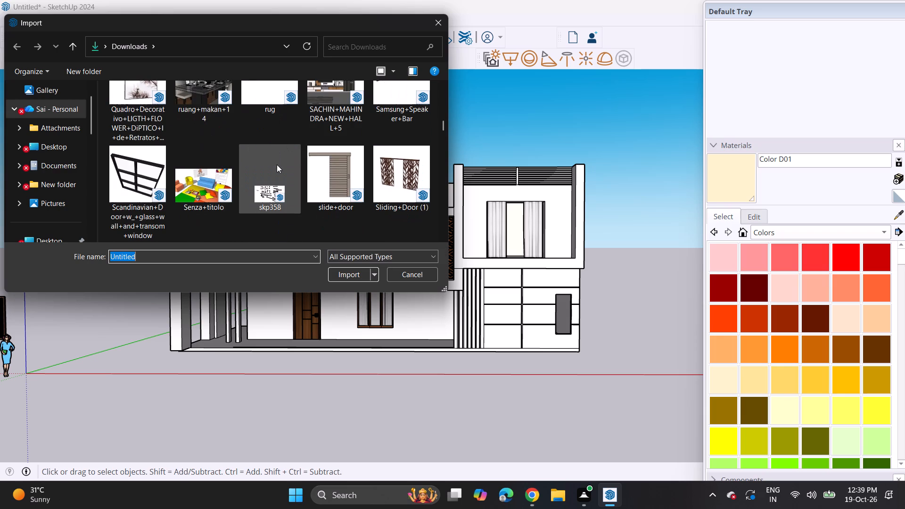
scroll(277, 164, "down", 5)
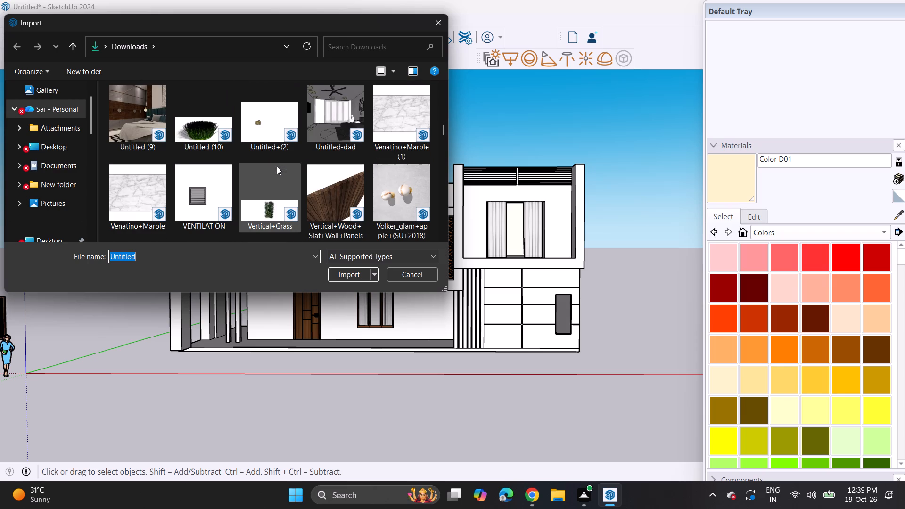
scroll(277, 166, "down", 4)
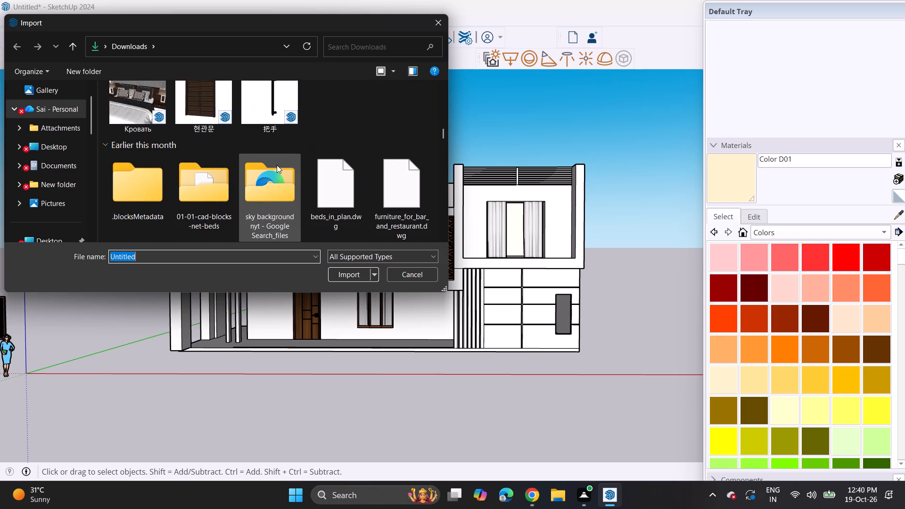
scroll(277, 165, "down", 7)
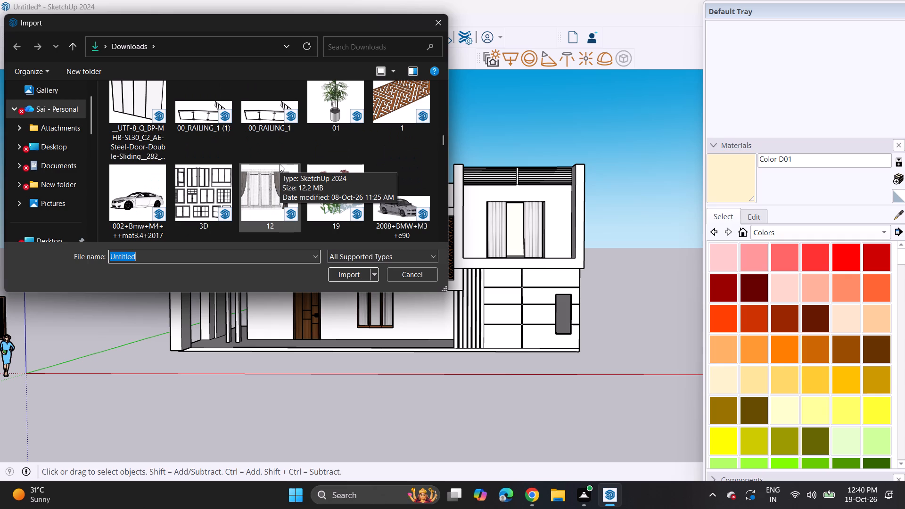
scroll(280, 164, "down", 3)
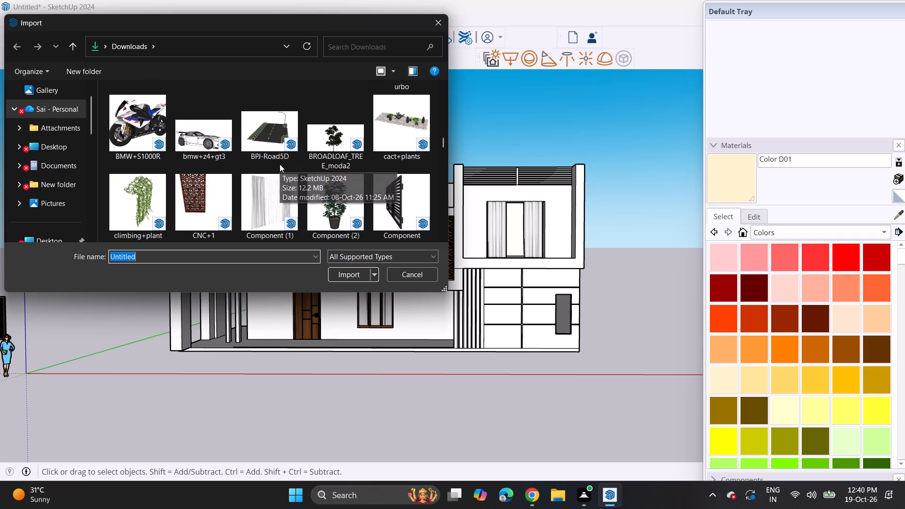
scroll(280, 164, "down", 1)
left_click(337, 189)
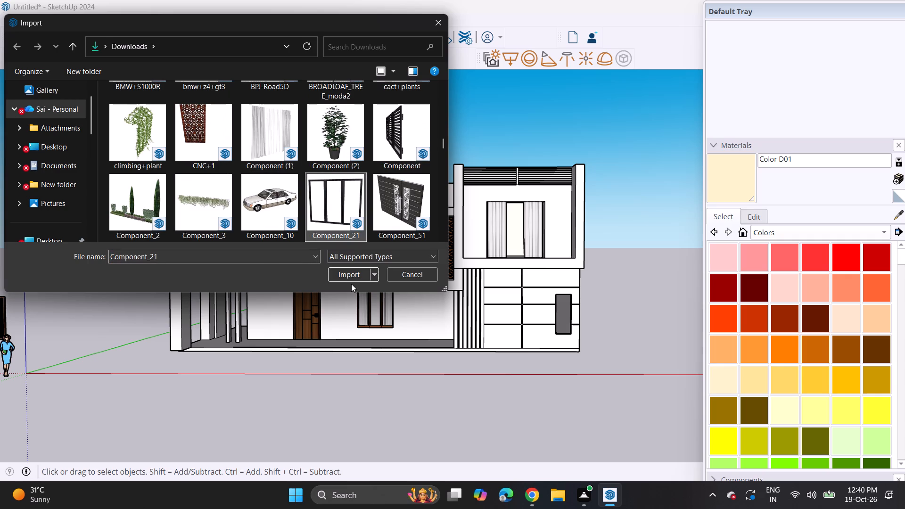
left_click(353, 273)
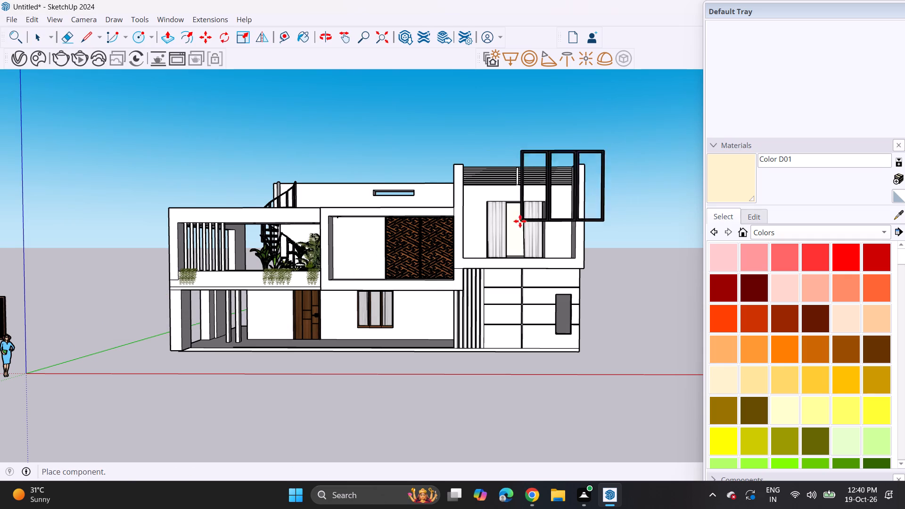
Place the imported window frame at the bottom corner of the curtained opening in the upper room's wall.
scroll(519, 222, "up", 3)
middle_click_drag(507, 230, 518, 305)
scroll(483, 282, "up", 8)
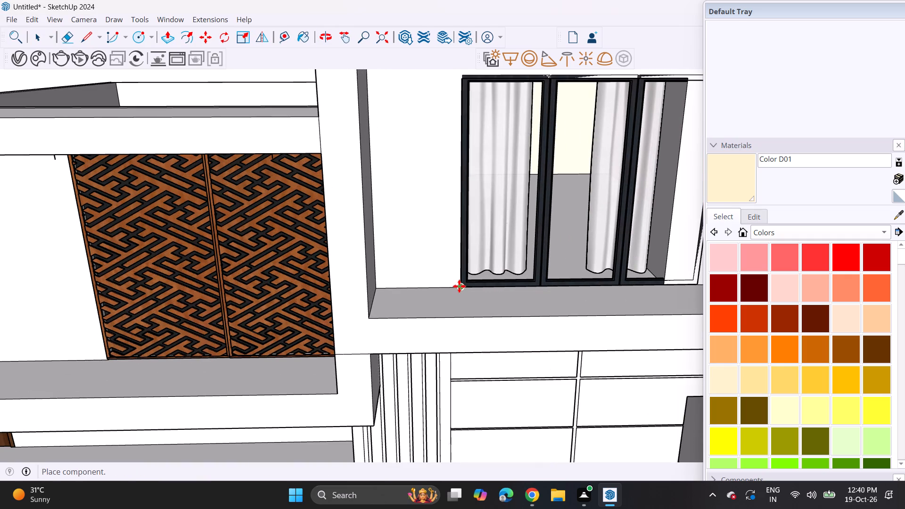
left_click(459, 286)
Scale the window frame uniformly to the opening's width, stretch its height to the opening's top edge, and deselect it.
scroll(483, 271, "down", 4)
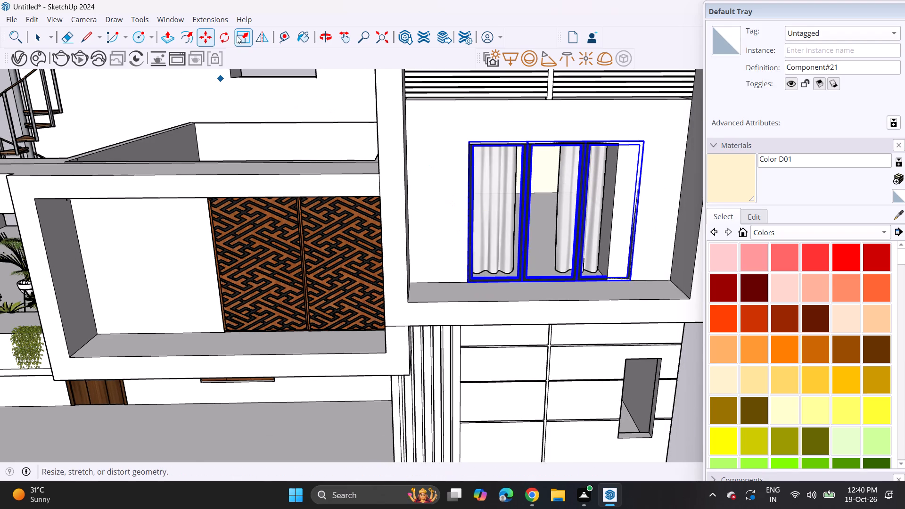
left_click(240, 36)
left_click(645, 137)
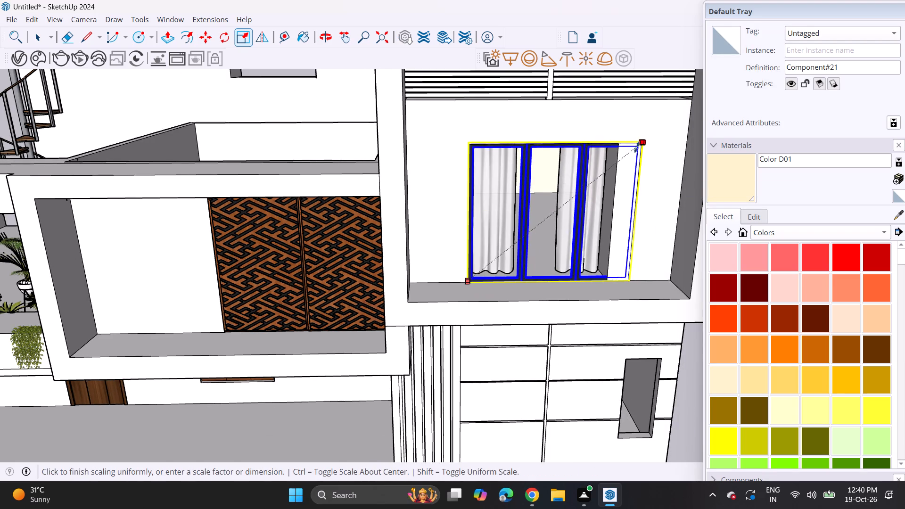
left_click(619, 168)
scroll(561, 172, "up", 3)
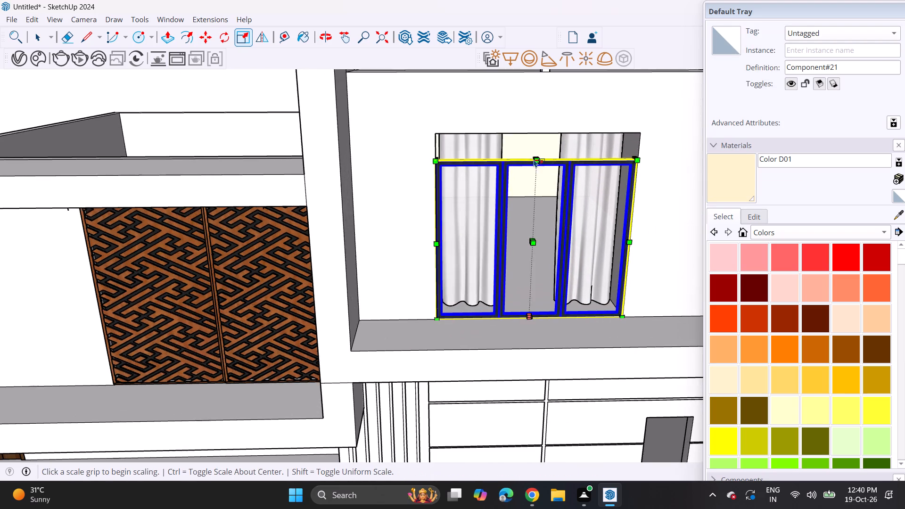
middle_click_drag(534, 152, 613, 165)
scroll(542, 132, "up", 5)
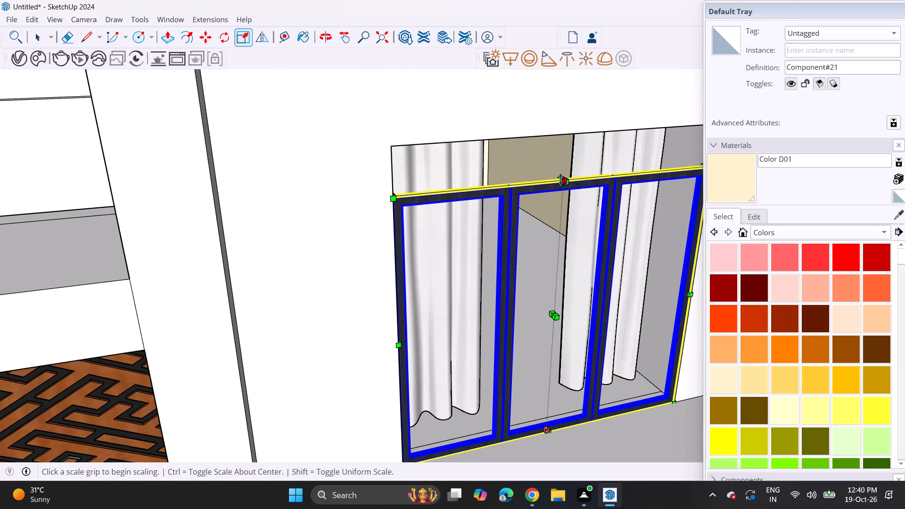
left_click(560, 179)
left_click(559, 136)
middle_click_drag(556, 219, 480, 120)
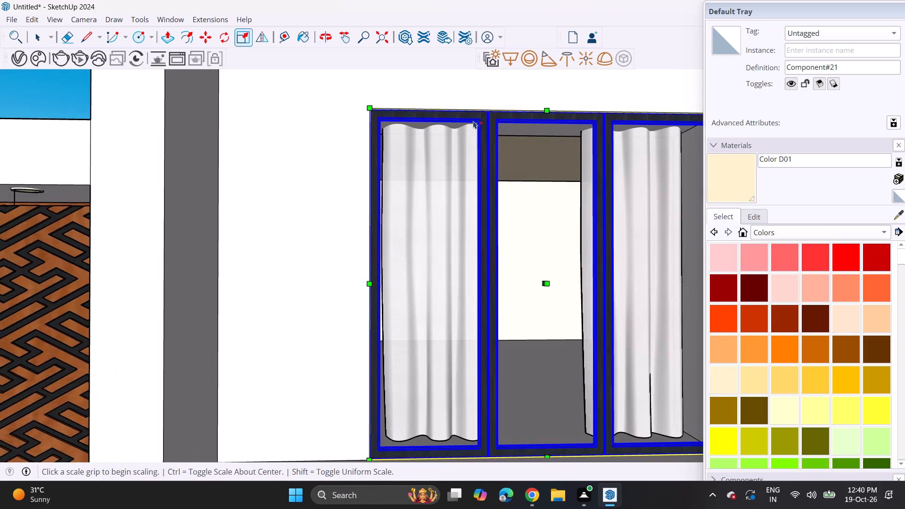
scroll(460, 151, "down", 16)
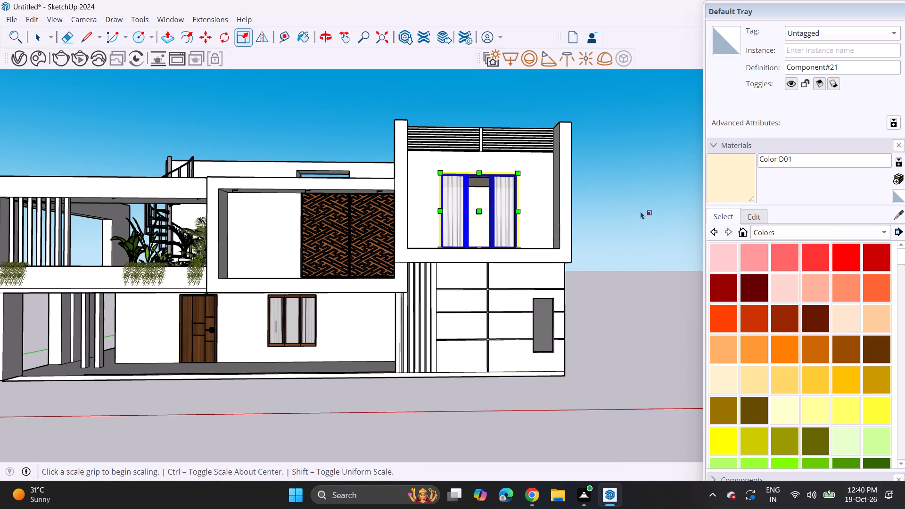
key("space")
left_click(635, 208)
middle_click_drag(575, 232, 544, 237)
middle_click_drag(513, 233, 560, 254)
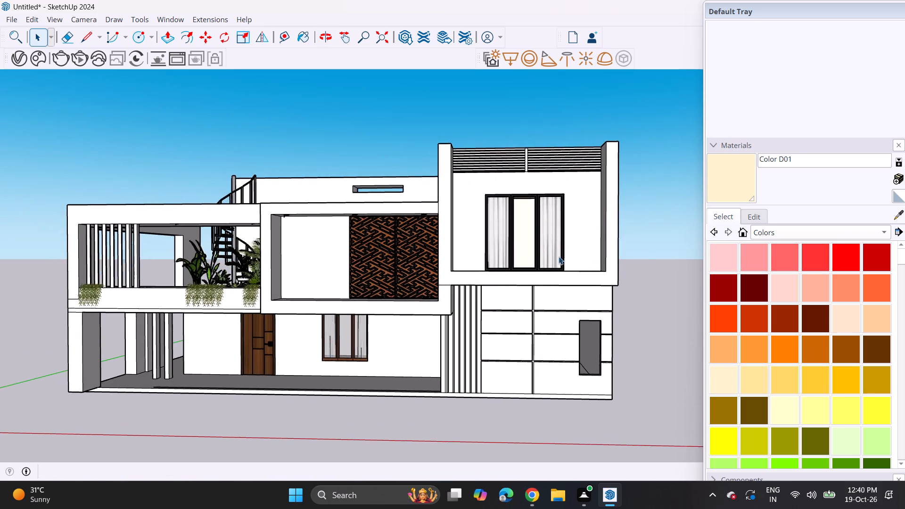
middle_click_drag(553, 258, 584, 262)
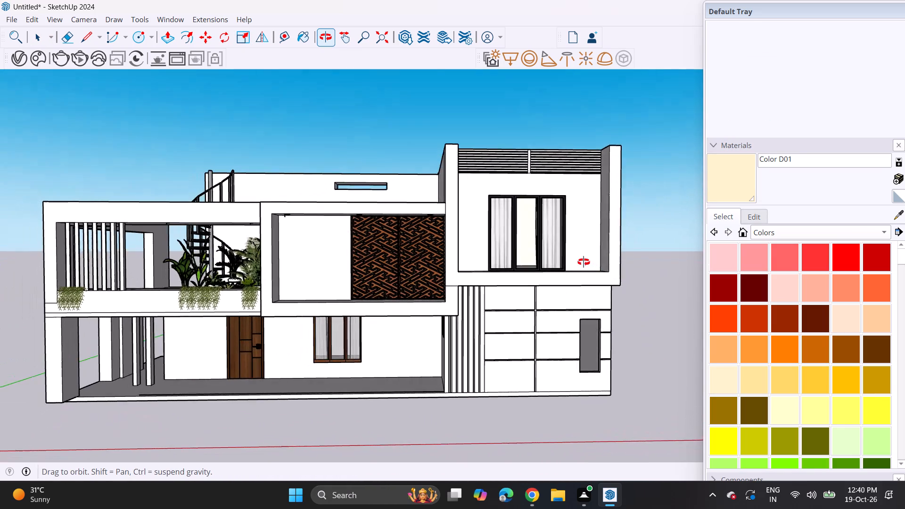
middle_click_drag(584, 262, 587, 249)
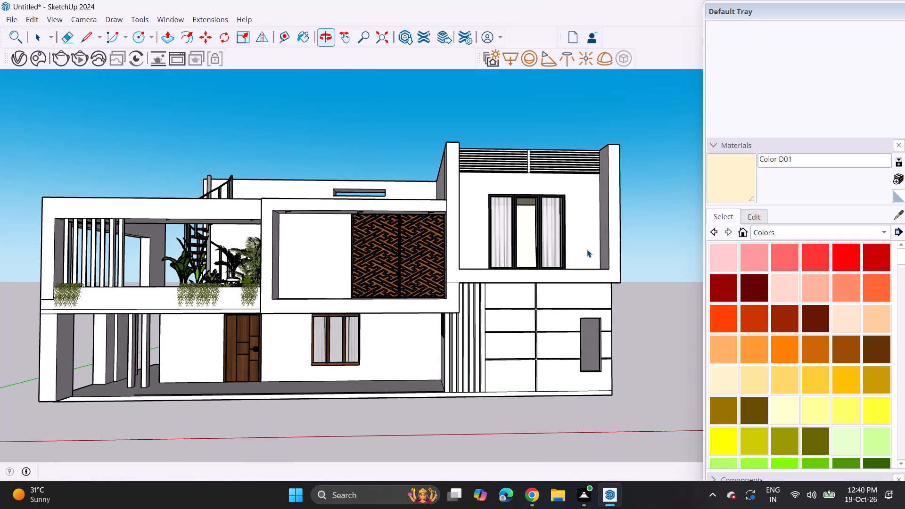
Enlarge the narrow window opening in the ground floor's panelled wall by push/pulling both side faces outward and the sill face downward.
scroll(593, 320, "up", 14)
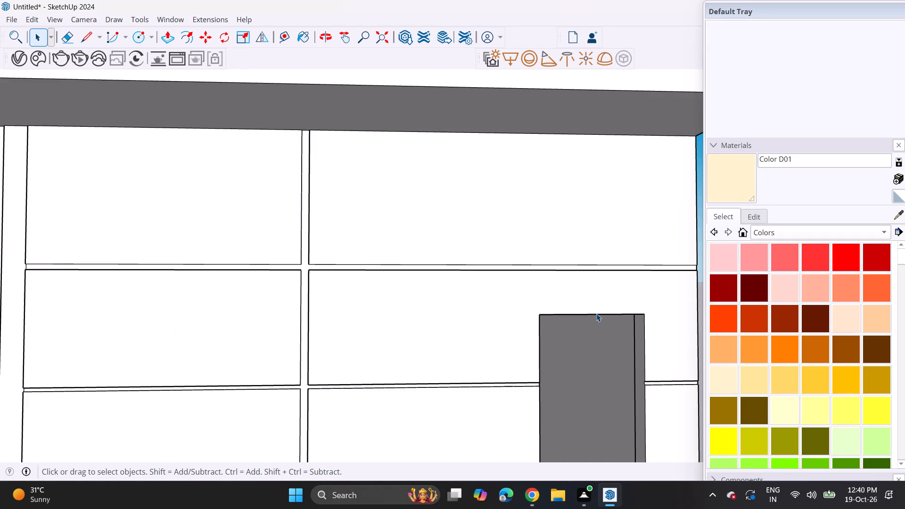
scroll(596, 313, "up", 2)
middle_click_drag(589, 320, 577, 301)
middle_click_drag(577, 312, 516, 207, "shift")
middle_click_drag(484, 127, 497, 204)
scroll(497, 208, "down", 3)
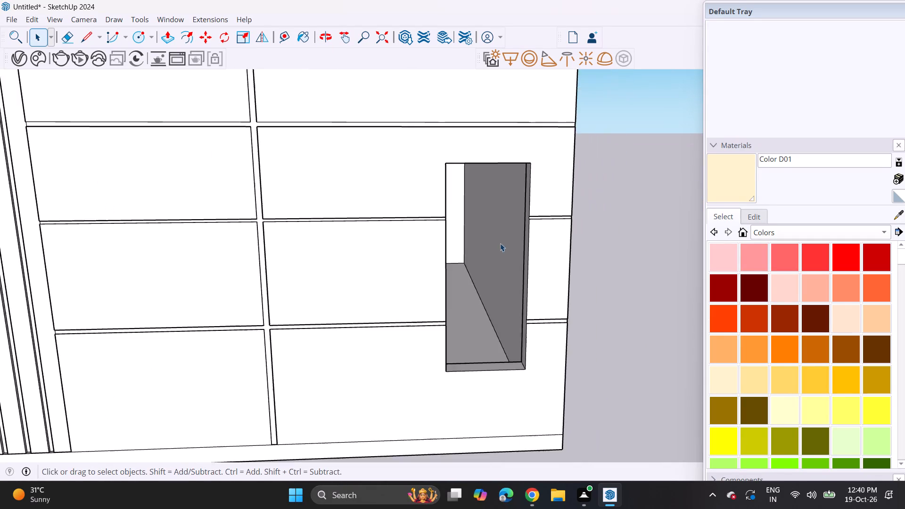
middle_click_drag(499, 245, 415, 246)
left_click(175, 36)
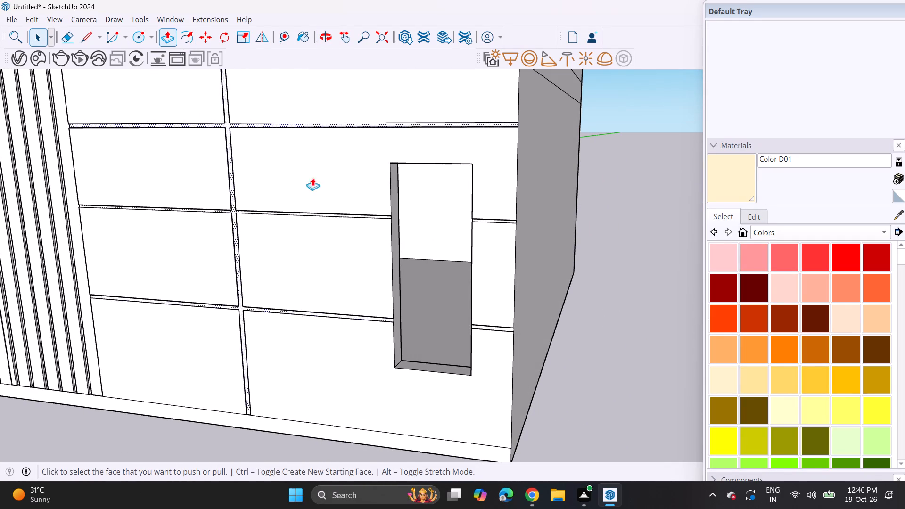
left_click(397, 287)
left_click(384, 281)
middle_click_drag(440, 283, 526, 273)
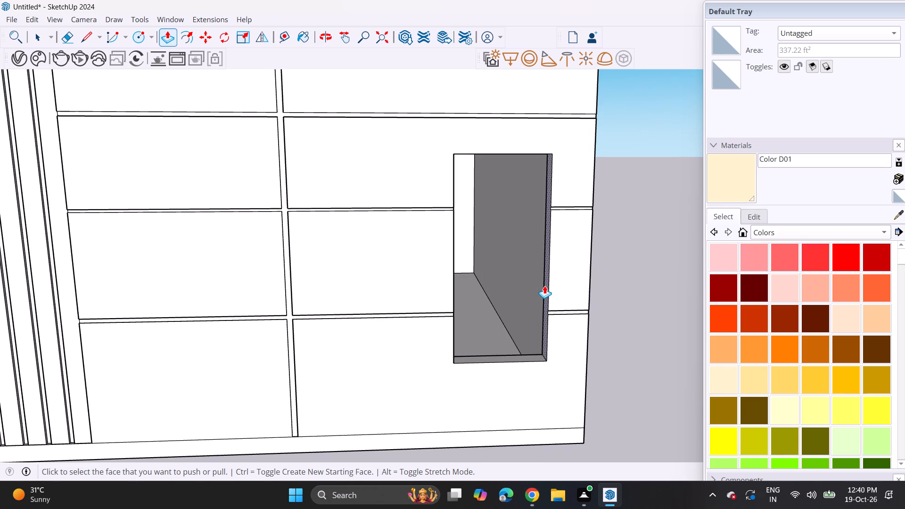
left_click(548, 285)
left_click(557, 282)
left_click(515, 357)
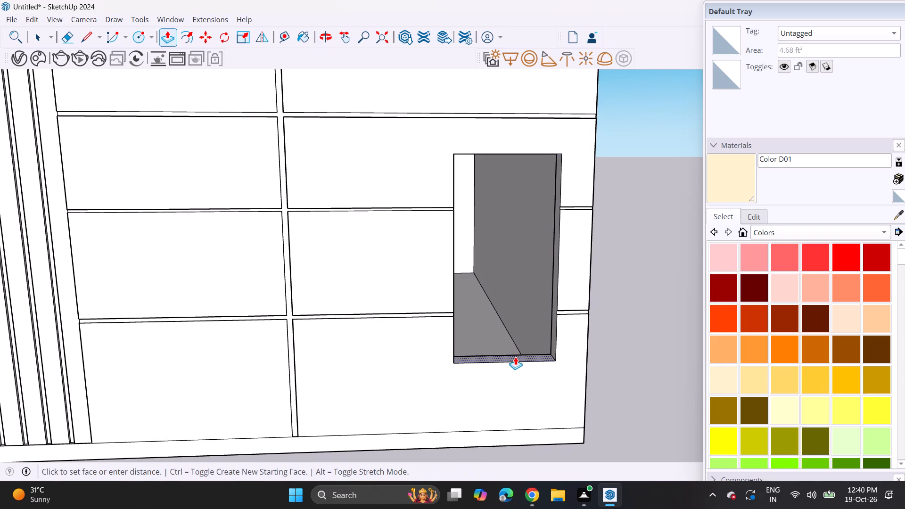
left_click(513, 370)
Import the wooden door component door (1) from the Downloads folder.
left_click(3, 20)
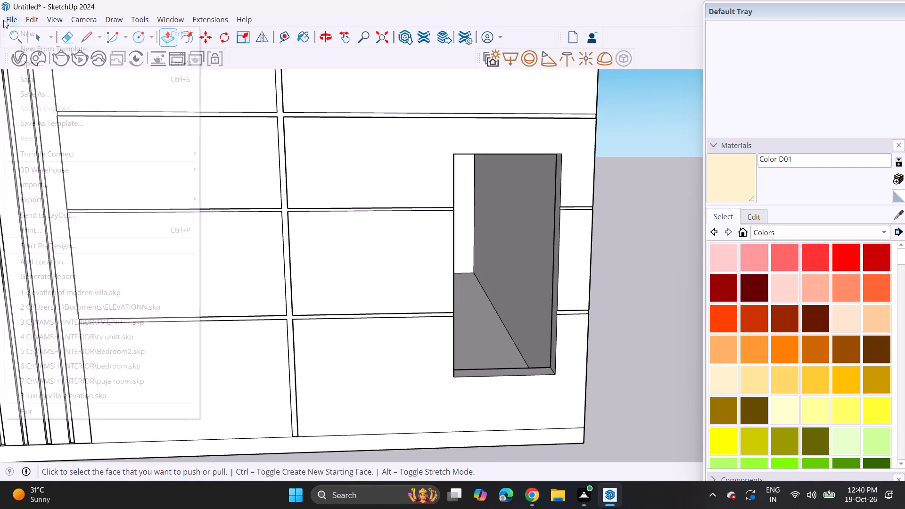
left_click(53, 188)
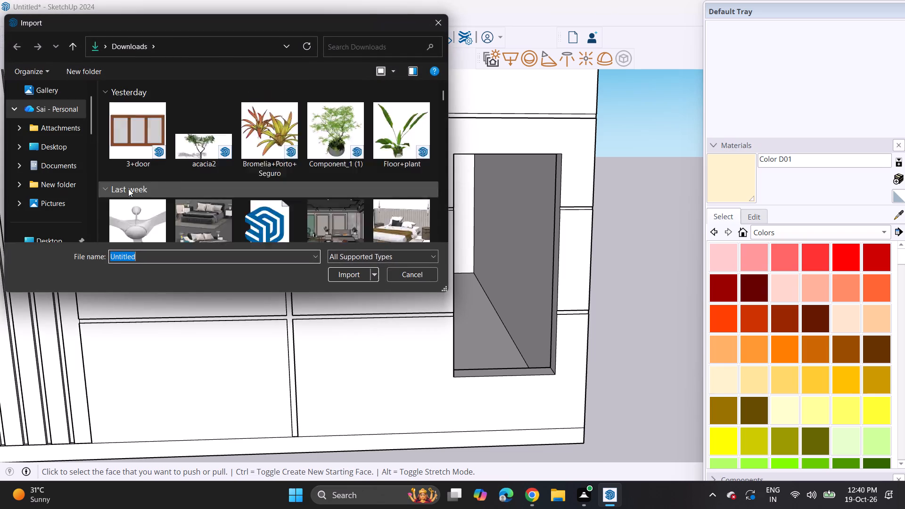
scroll(255, 161, "down", 11)
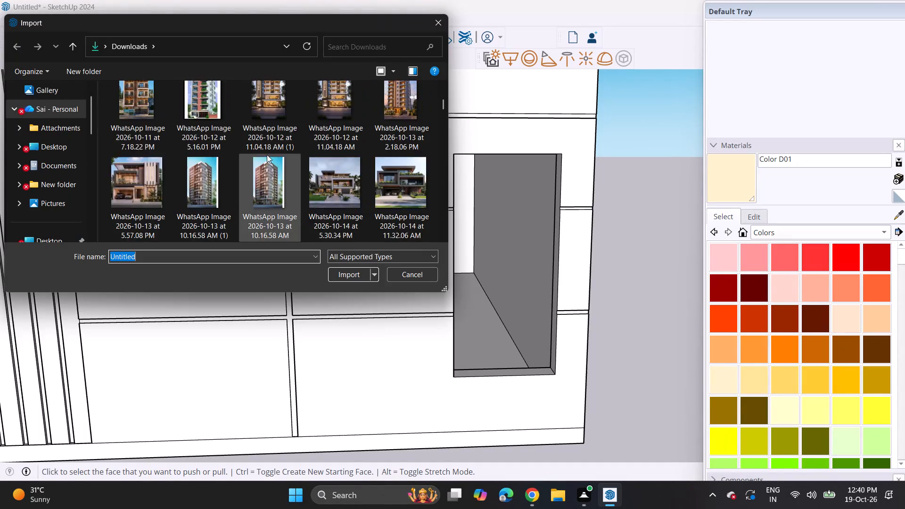
scroll(267, 155, "down", 16)
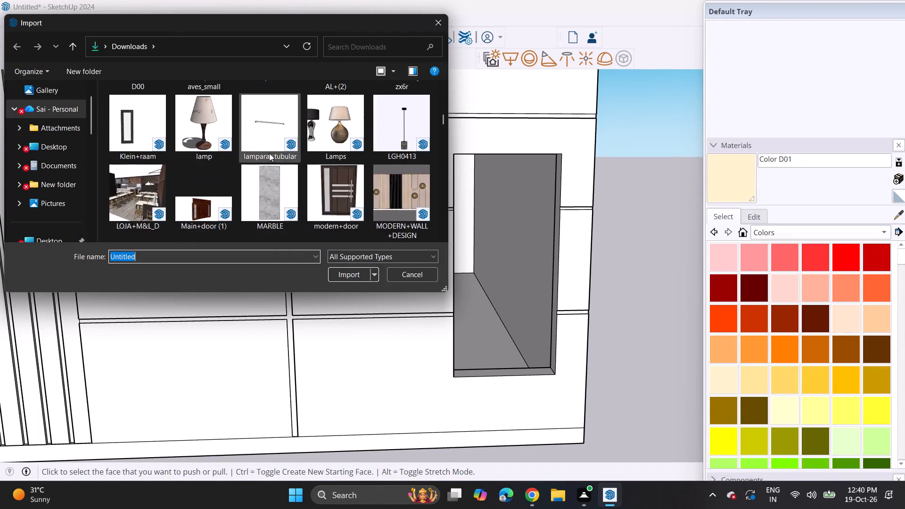
scroll(269, 153, "down", 2)
scroll(269, 153, "up", 3)
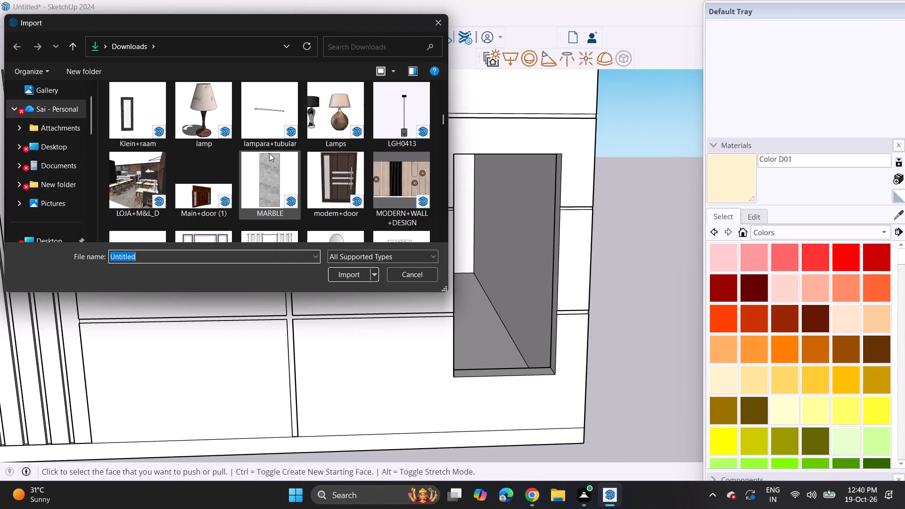
scroll(270, 153, "down", 4)
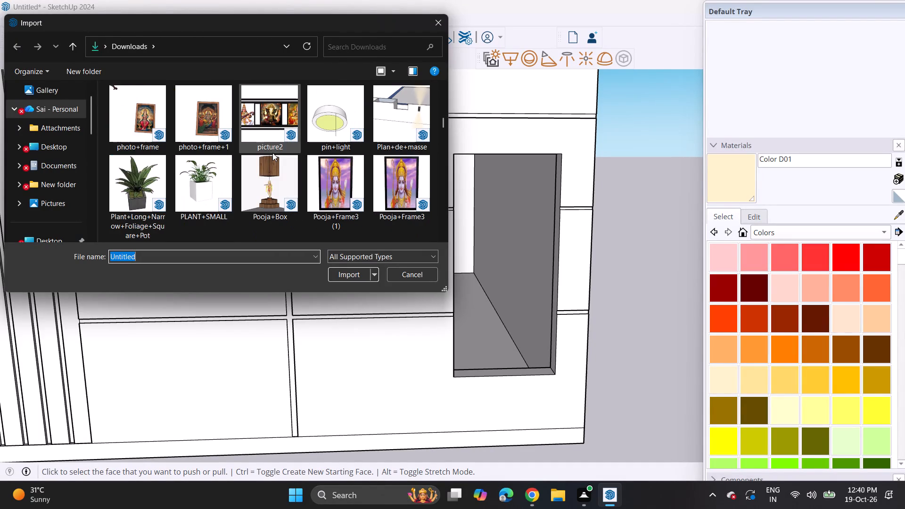
scroll(272, 153, "down", 3)
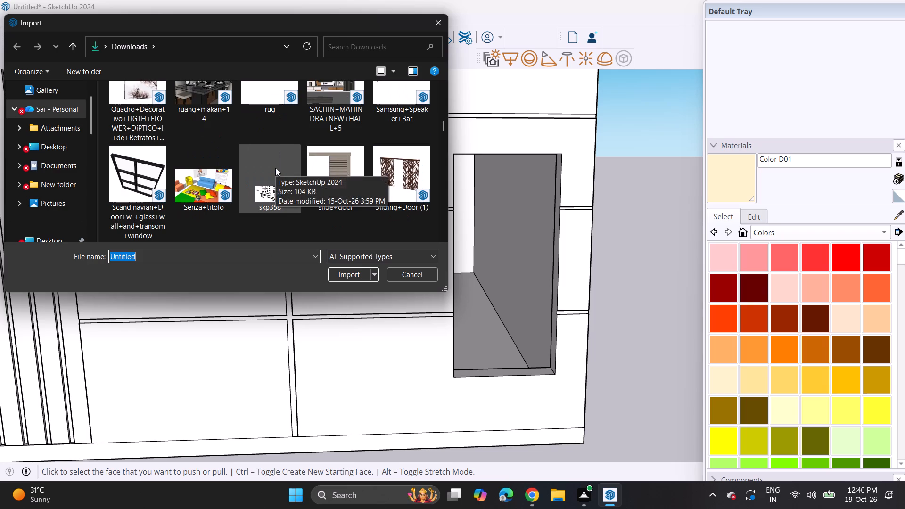
scroll(283, 166, "down", 7)
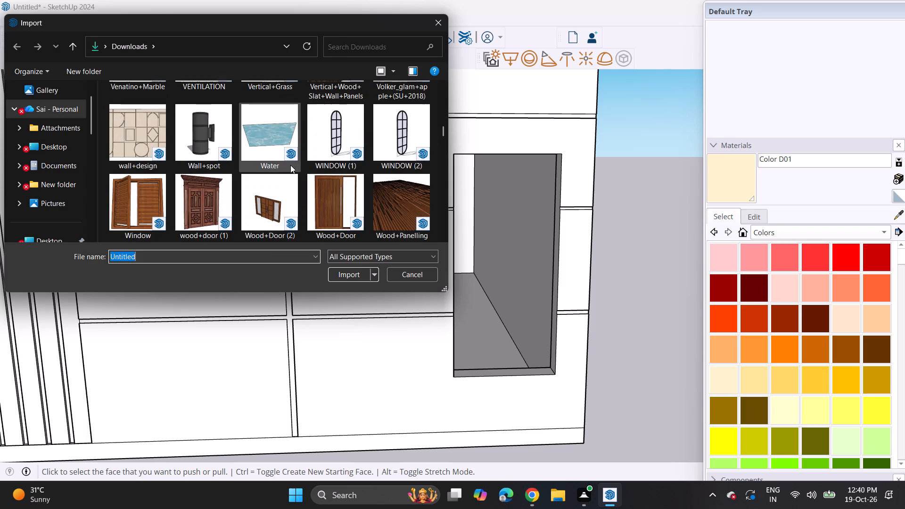
scroll(290, 165, "down", 8)
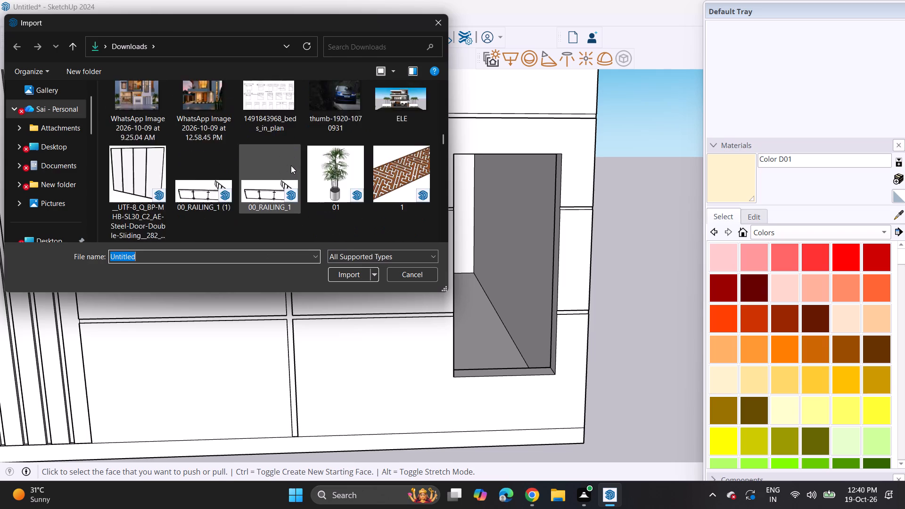
scroll(291, 165, "down", 8)
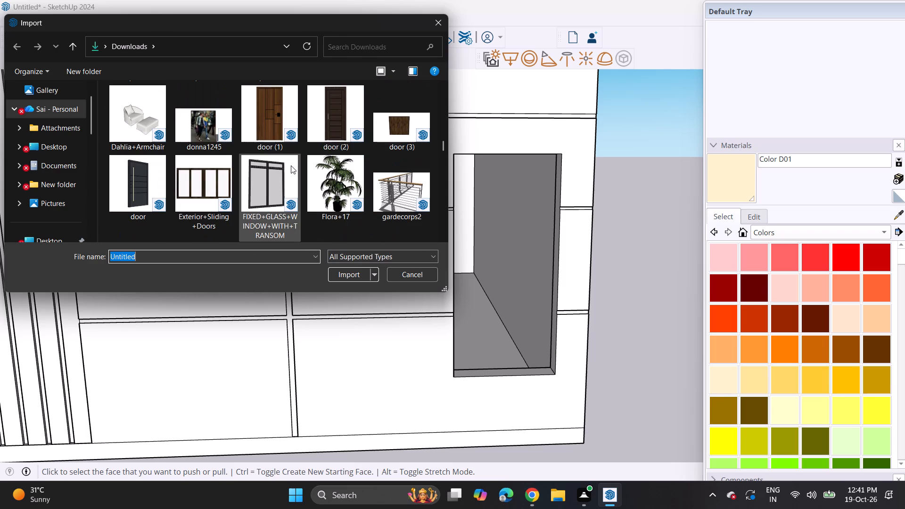
left_click(323, 130)
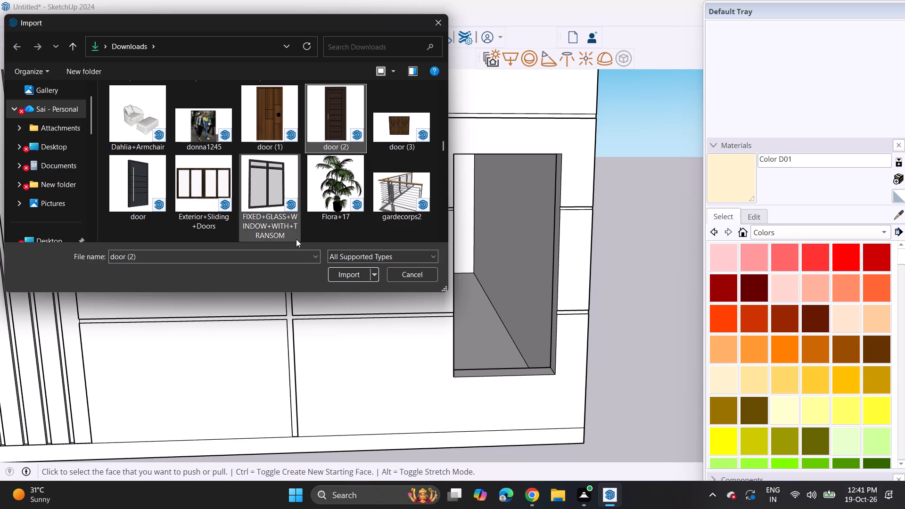
left_click(286, 126)
left_click(340, 279)
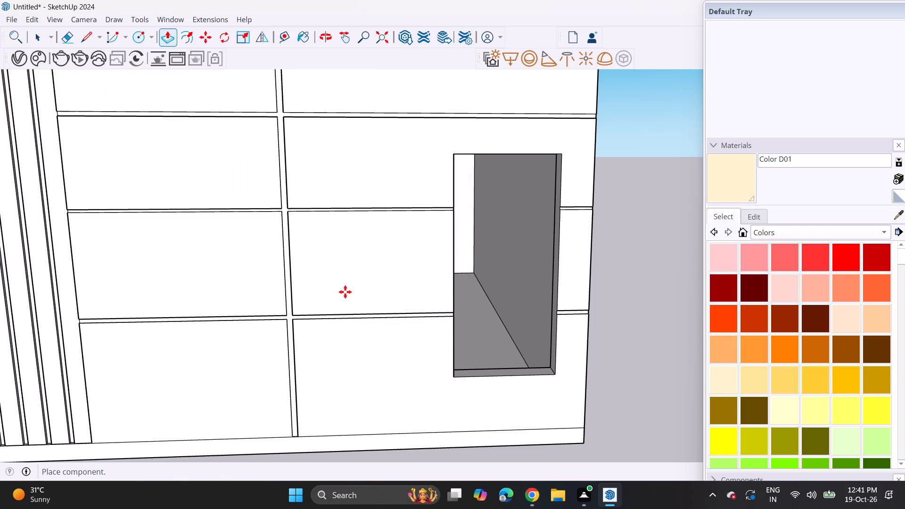
Place the imported door and move its bottom corner onto the bottom corner of the enlarged opening in the panelled wall.
left_click(385, 365)
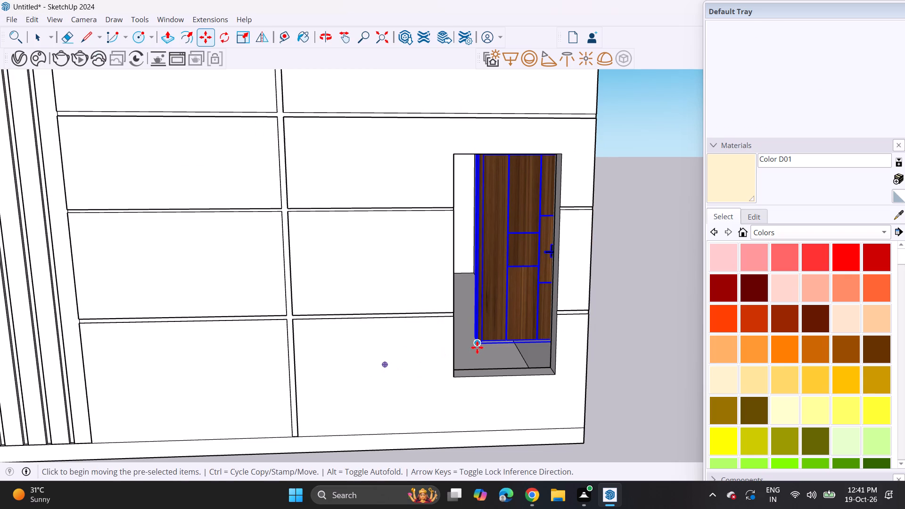
left_click(477, 347)
left_click(455, 373)
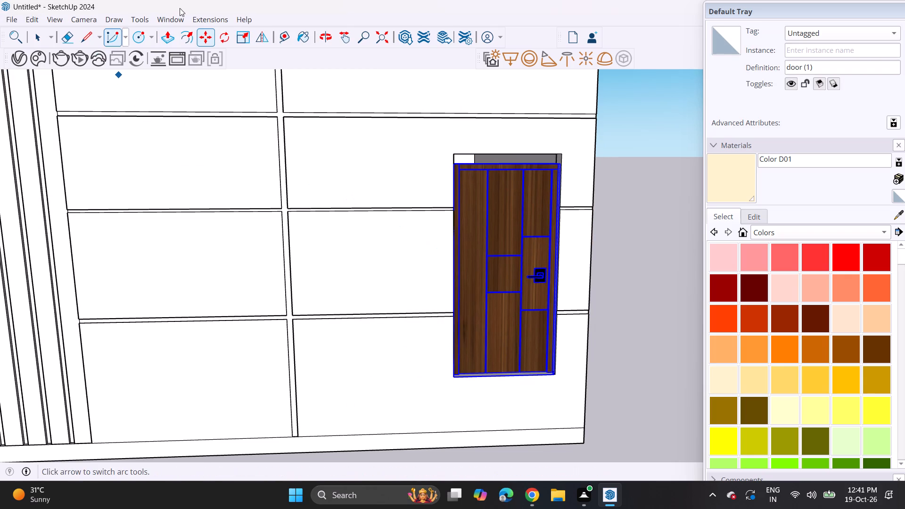
Stretch the door's height up to the top edge of the panelled wall's opening, and deselect it.
left_click(245, 37)
middle_click_drag(499, 150, 386, 180)
scroll(525, 157, "up", 3)
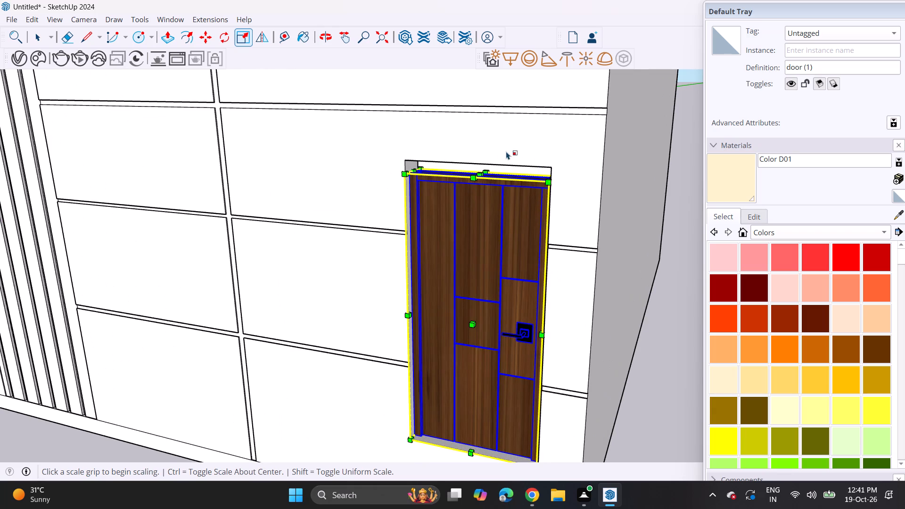
left_click(482, 178)
left_click(492, 166)
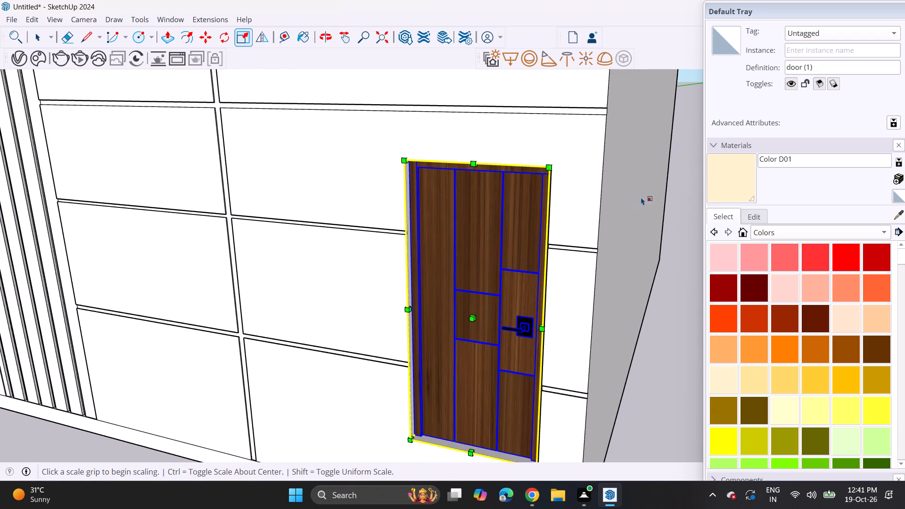
key("n")
key("space")
left_click(681, 181)
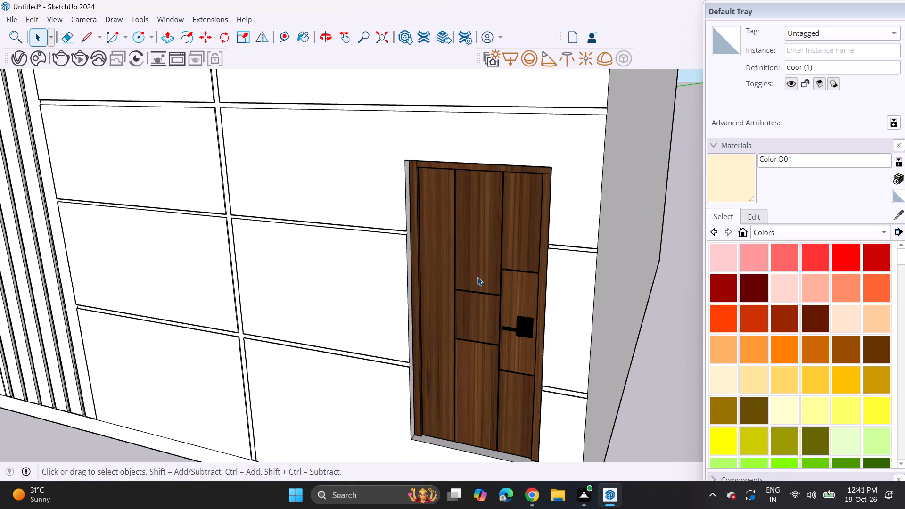
Examine the newly fitted door and the whole front facade of the house from several angles and distances.
middle_click_drag(477, 277, 545, 213)
scroll(539, 207, "down", 10)
middle_click_drag(390, 304, 508, 292, "shift")
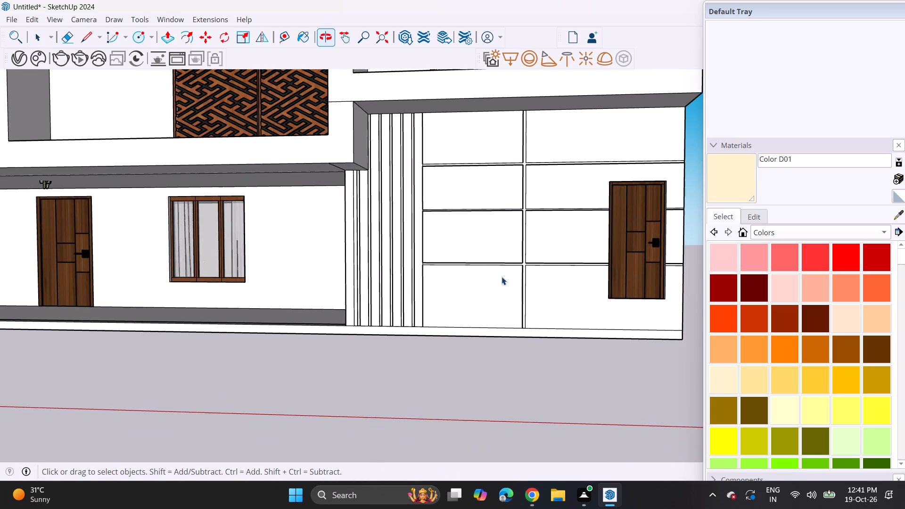
scroll(502, 277, "down", 3)
middle_click_drag(356, 282, 471, 278)
middle_click_drag(465, 277, 534, 325, "shift")
middle_click_drag(514, 311, 461, 305)
scroll(425, 296, "down", 3)
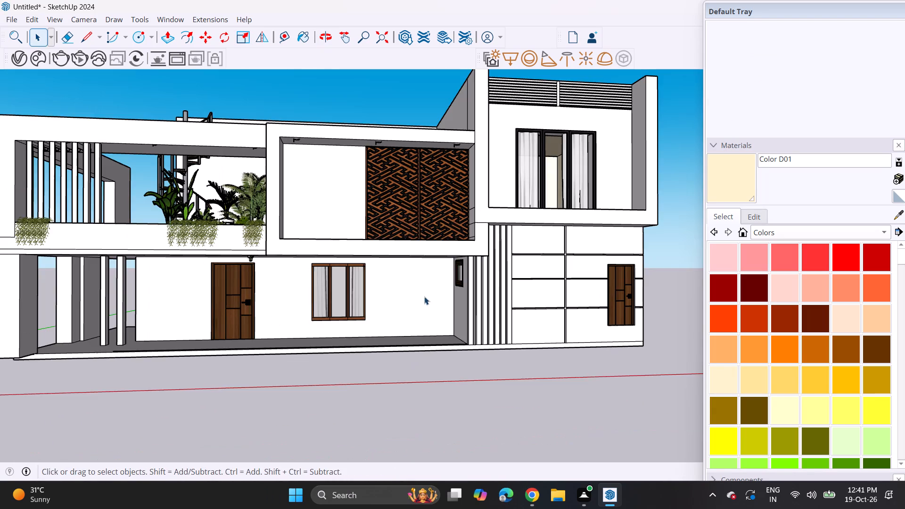
middle_click_drag(433, 297, 365, 289, "shift")
middle_click_drag(309, 289, 446, 301)
middle_click_drag(462, 304, 411, 304)
scroll(407, 298, "down", 4)
middle_click_drag(421, 298, 418, 320, "shift")
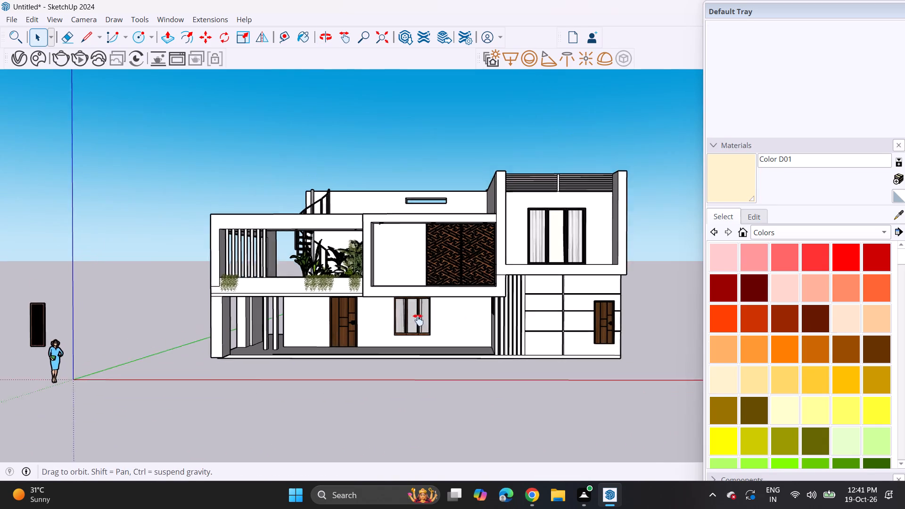
middle_click_drag(418, 320, 413, 334, "shift")
middle_click_drag(412, 327, 418, 311)
scroll(413, 322, "up", 3)
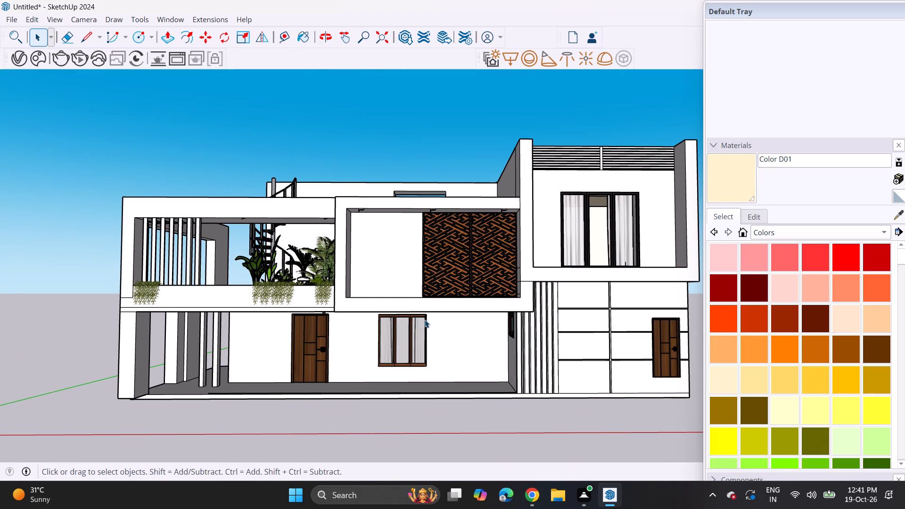